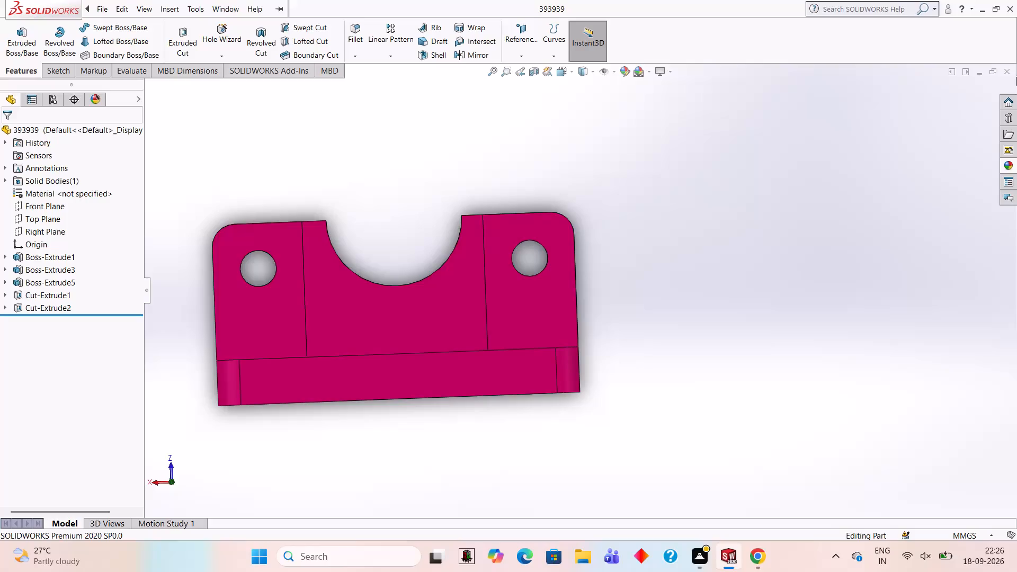
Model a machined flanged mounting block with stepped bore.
Close the open part 393939 and create a new part document.
left_click(1009, 72)
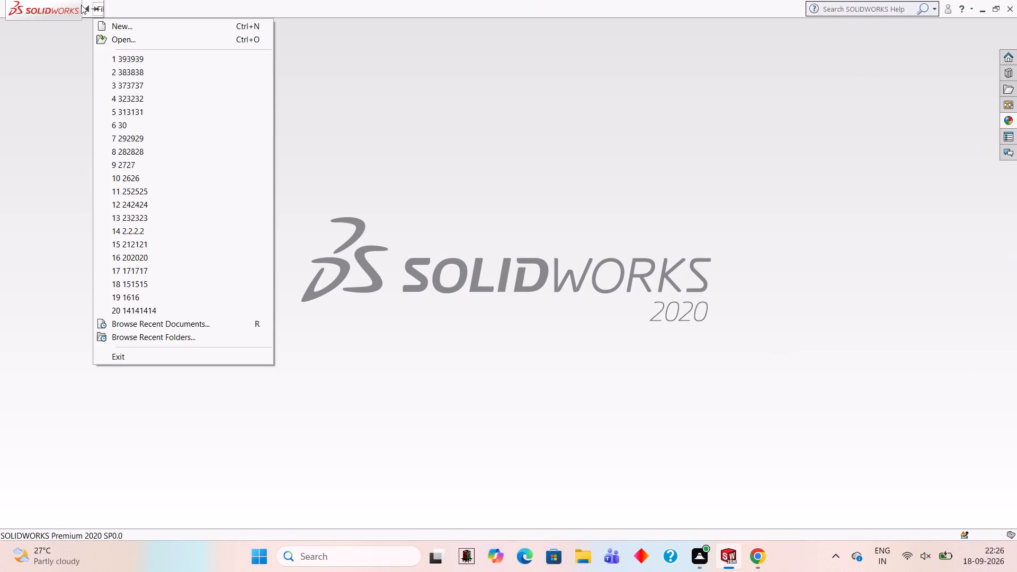
left_click(118, 28)
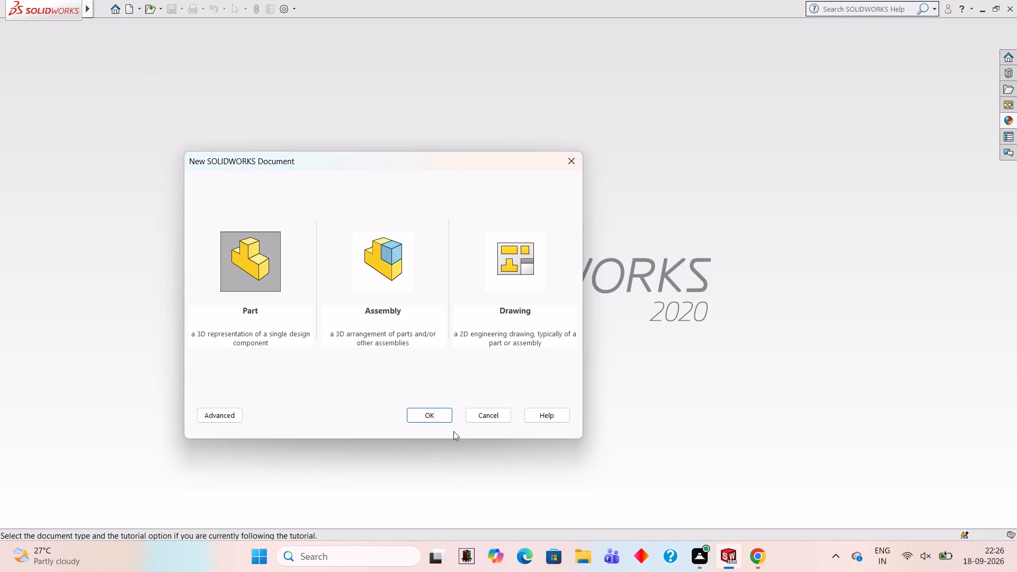
left_click(436, 421)
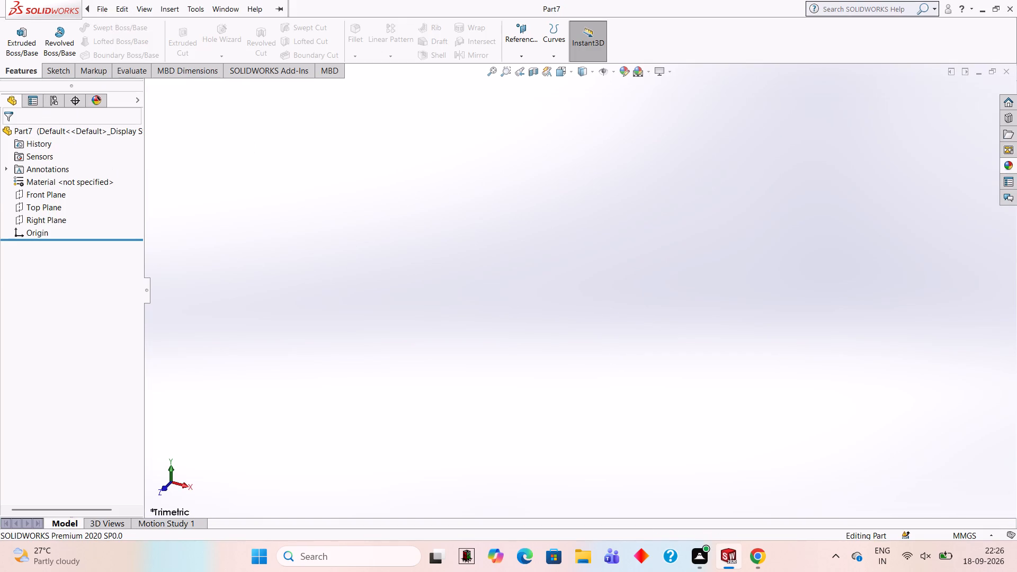
Start a new sketch on the Front Plane.
left_click(35, 69)
left_click(46, 70)
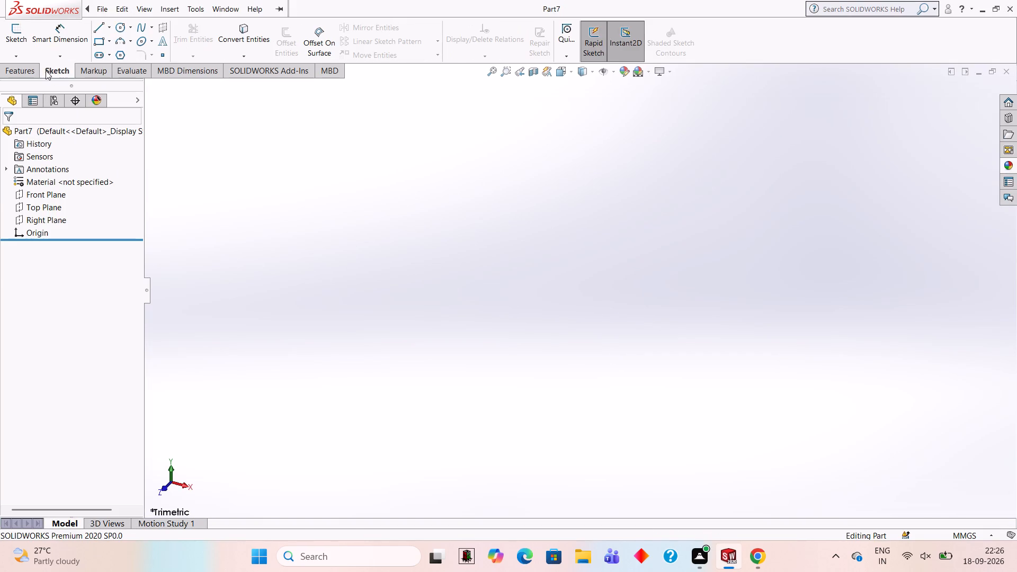
left_click(50, 197)
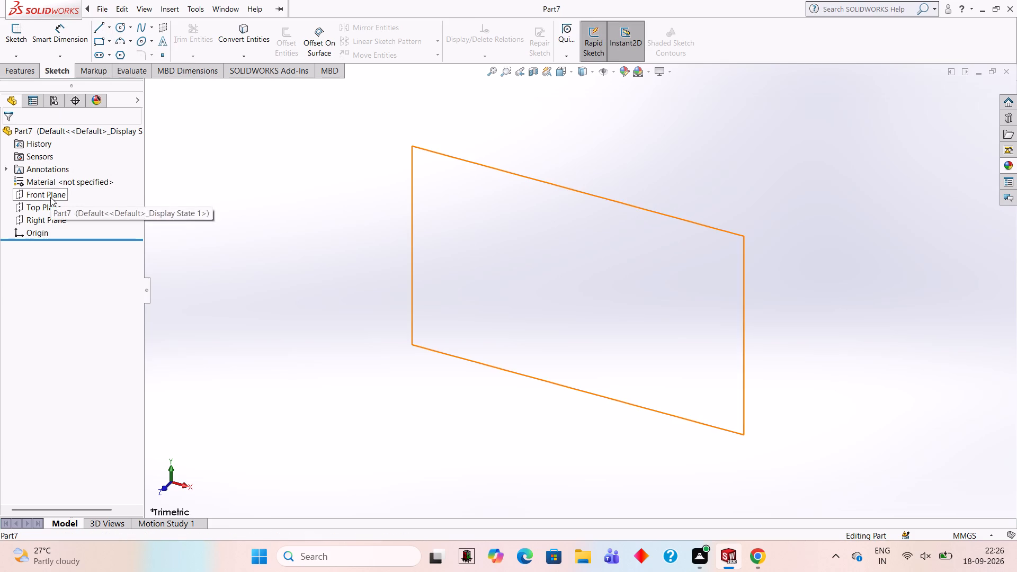
left_click(60, 185)
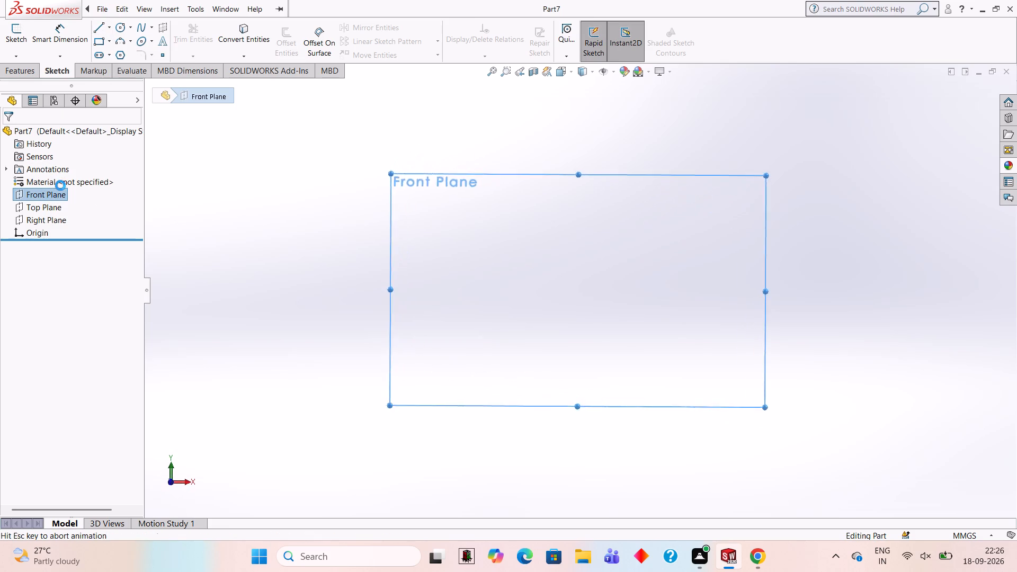
left_click(513, 324)
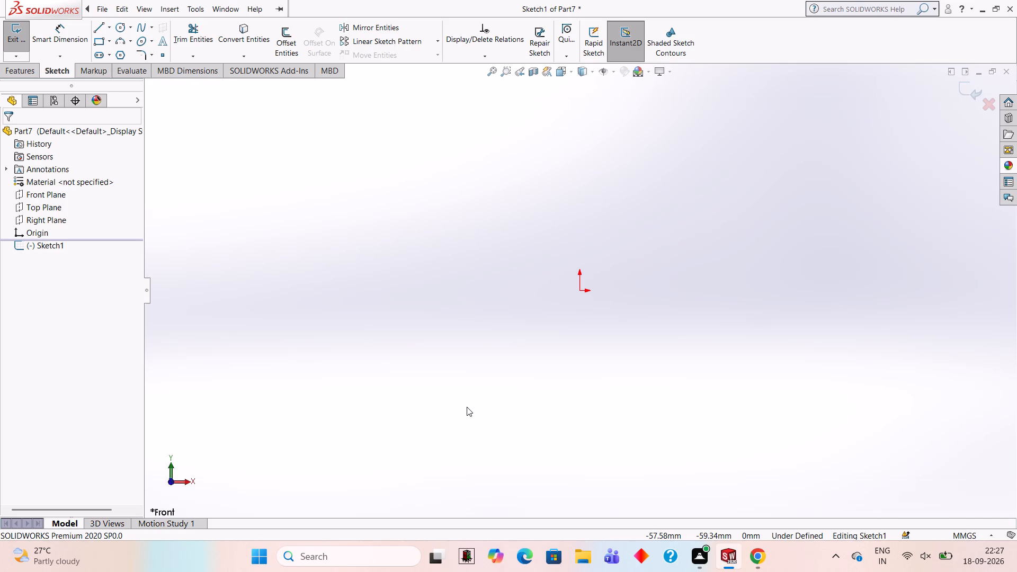
Draw a 74 mm horizontal line from the origin in the positive X direction.
left_click(95, 27)
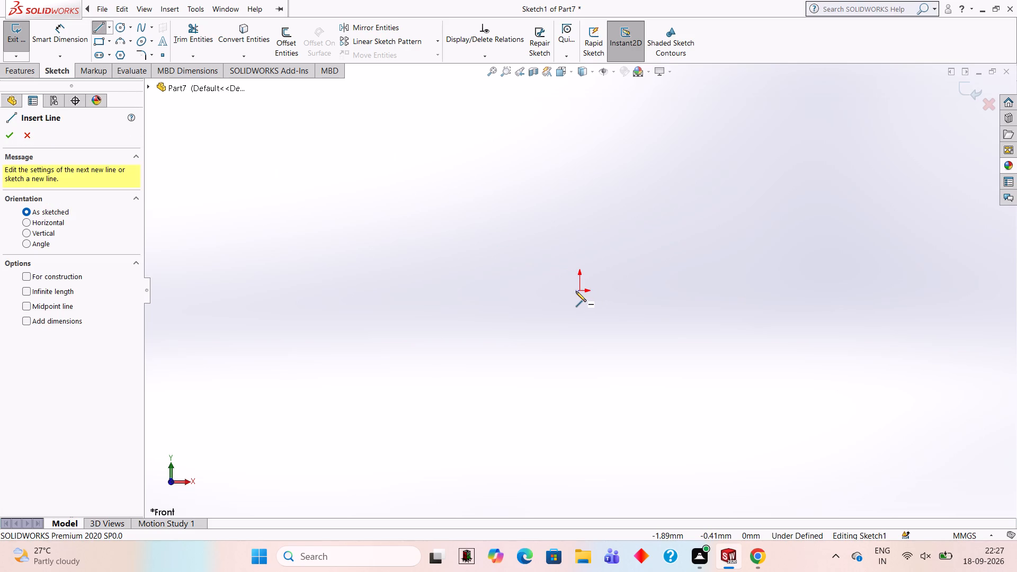
left_click(582, 289)
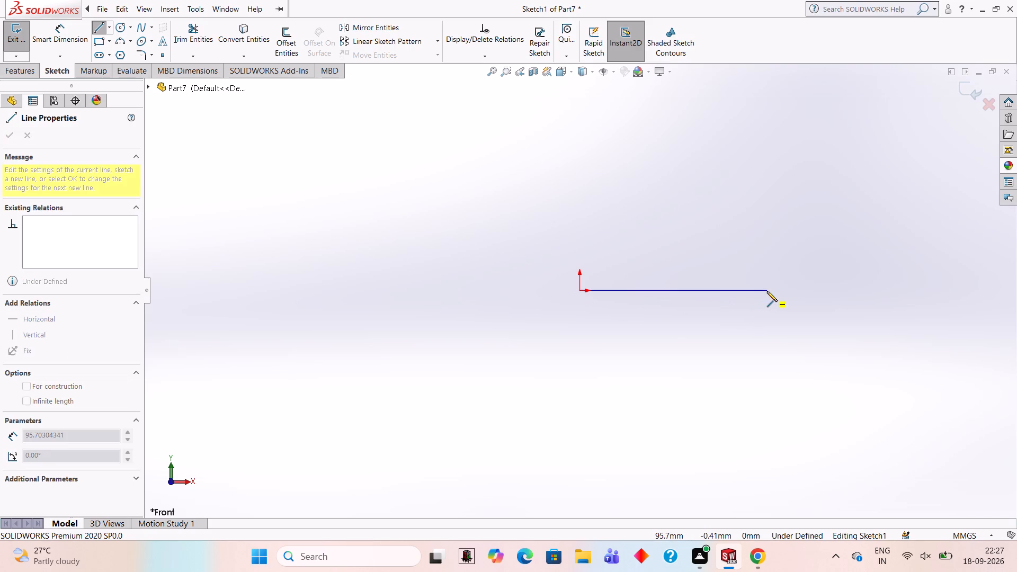
type("74")
key("Return")
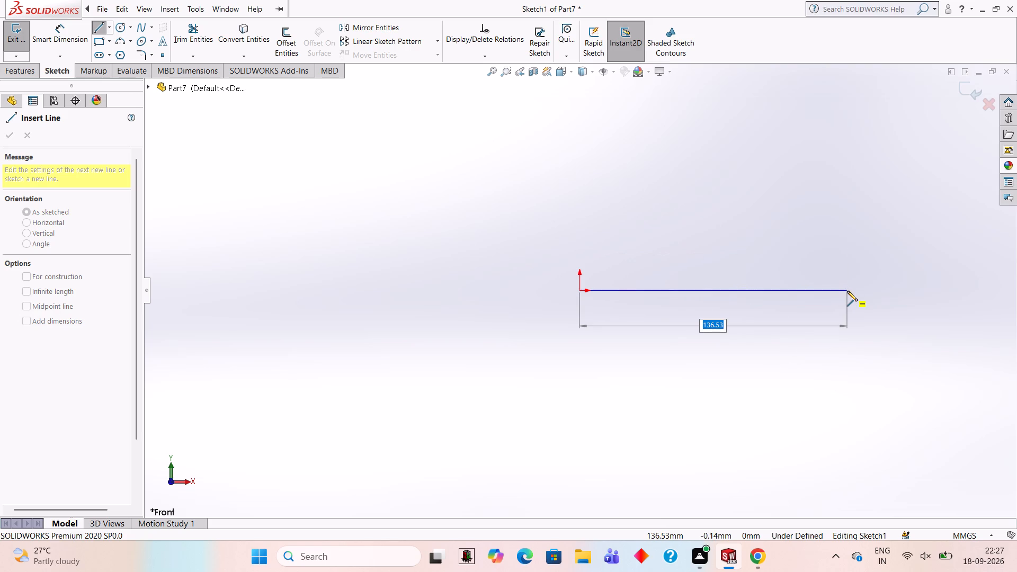
type("74")
key("Return")
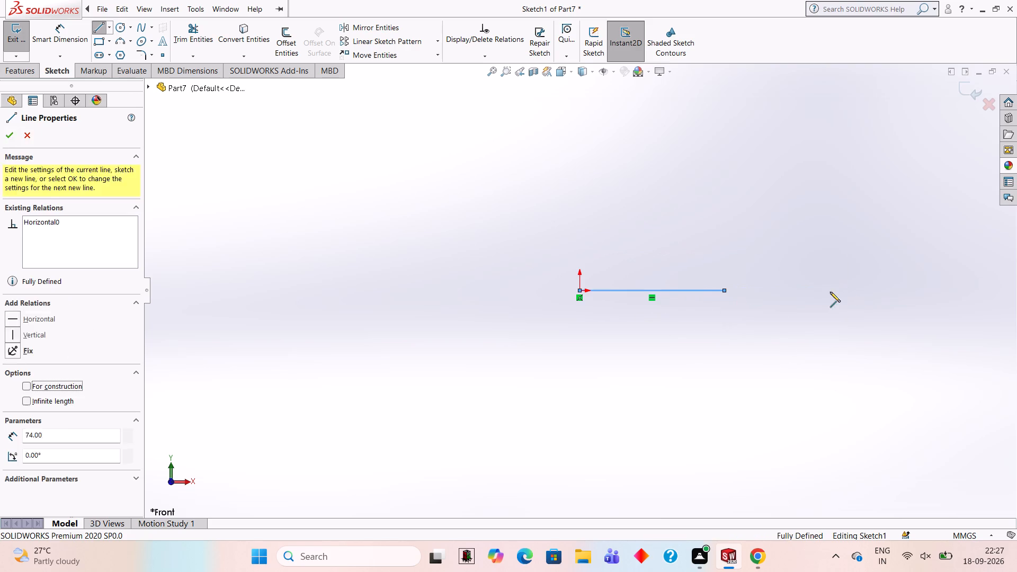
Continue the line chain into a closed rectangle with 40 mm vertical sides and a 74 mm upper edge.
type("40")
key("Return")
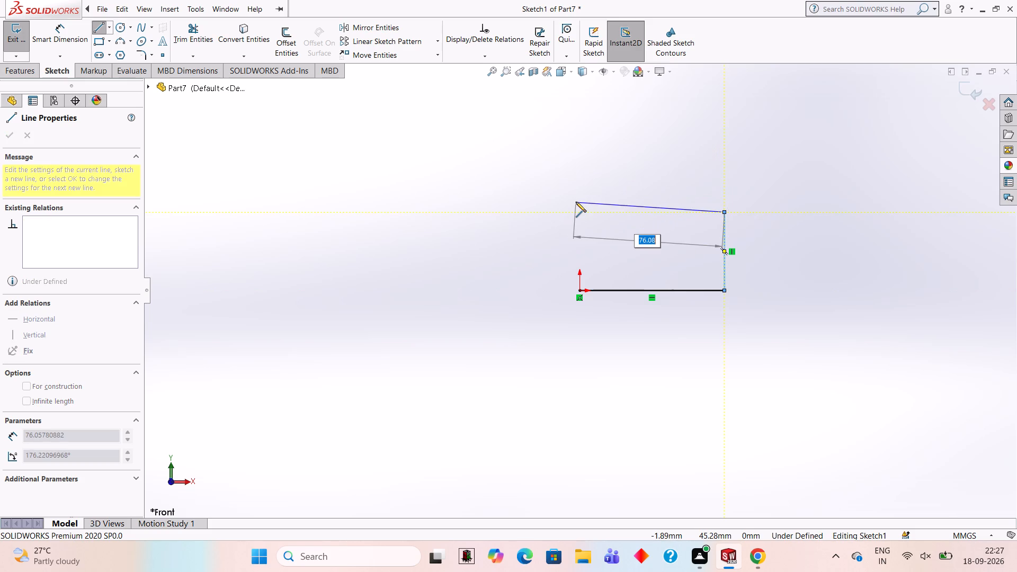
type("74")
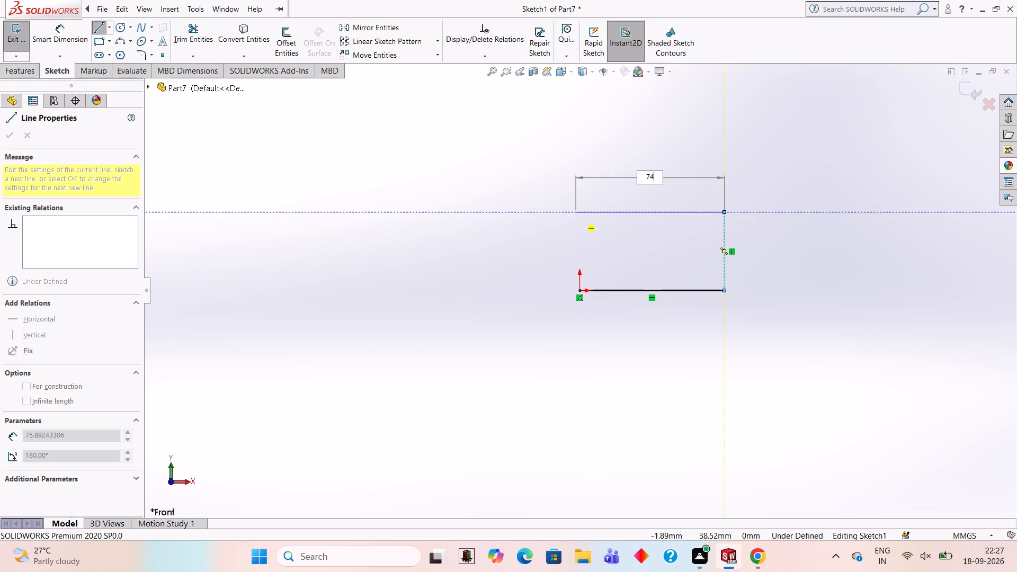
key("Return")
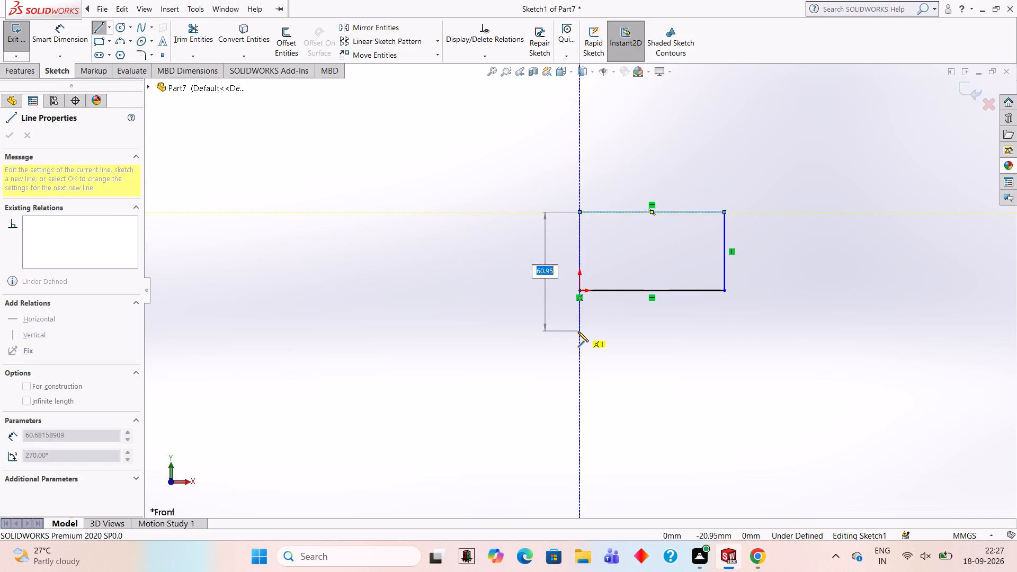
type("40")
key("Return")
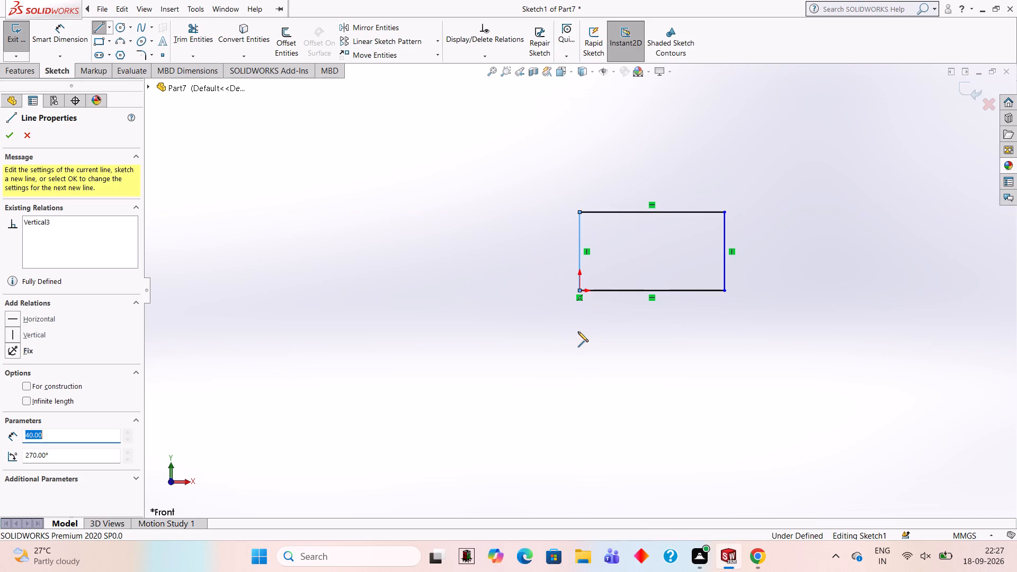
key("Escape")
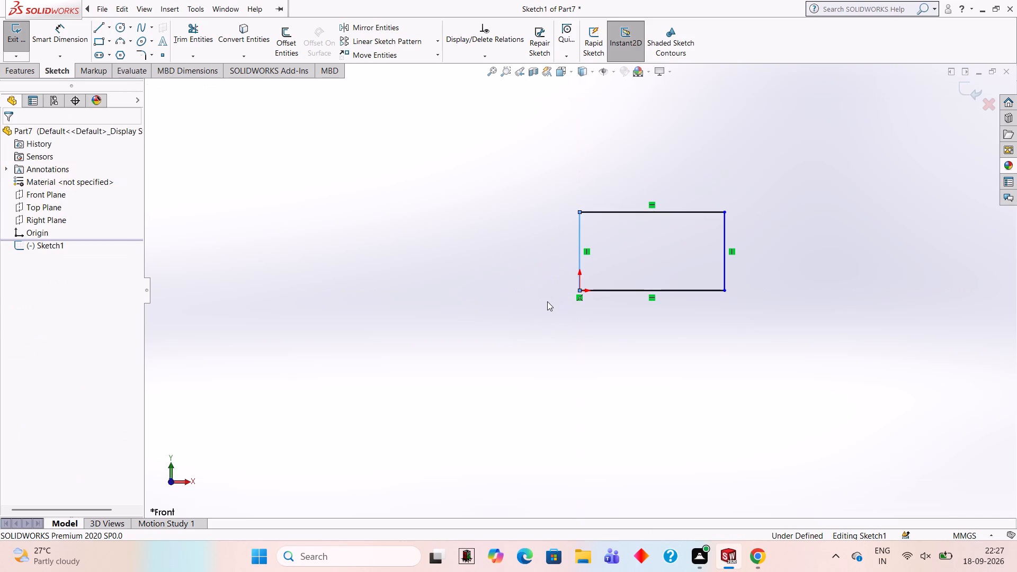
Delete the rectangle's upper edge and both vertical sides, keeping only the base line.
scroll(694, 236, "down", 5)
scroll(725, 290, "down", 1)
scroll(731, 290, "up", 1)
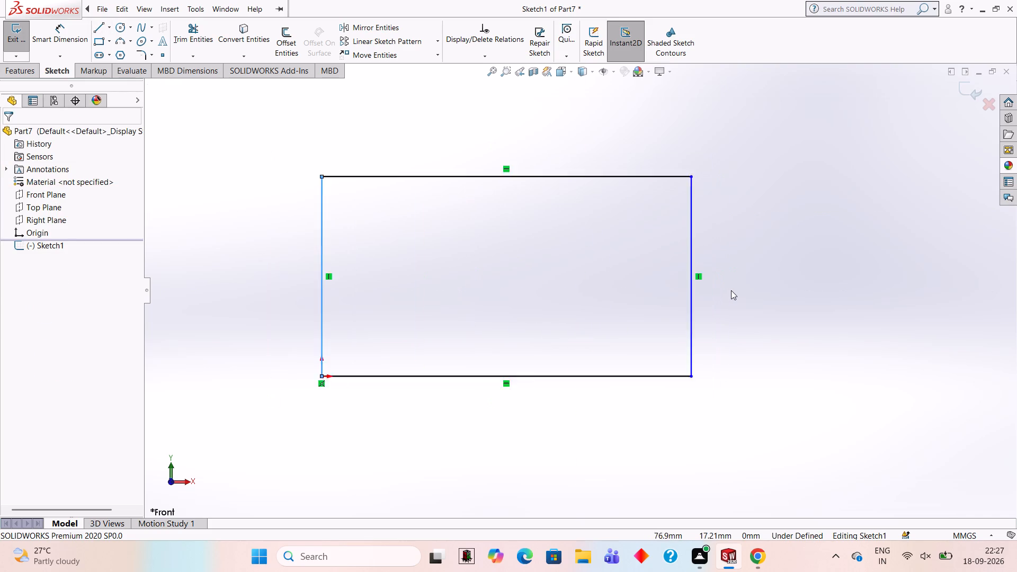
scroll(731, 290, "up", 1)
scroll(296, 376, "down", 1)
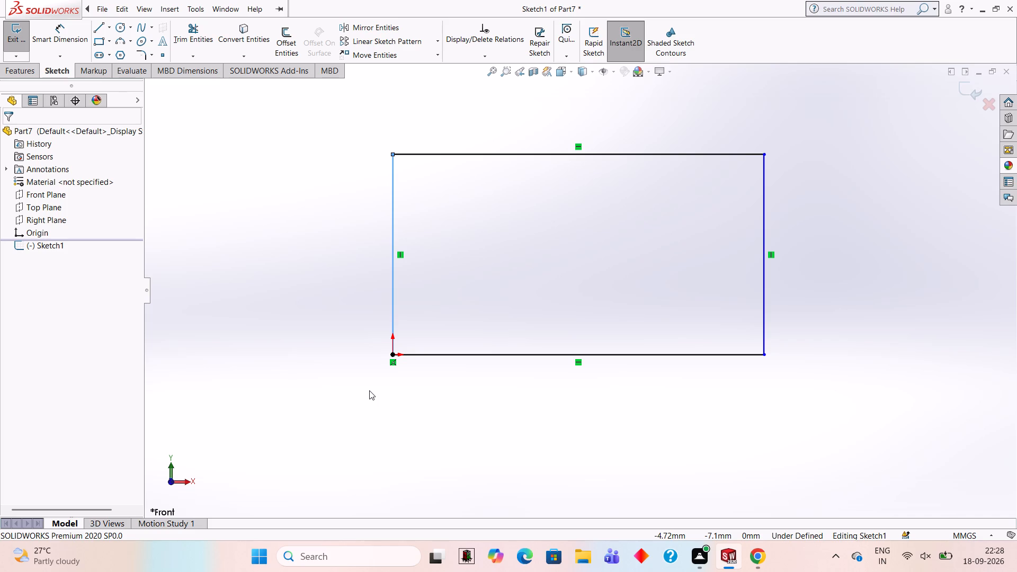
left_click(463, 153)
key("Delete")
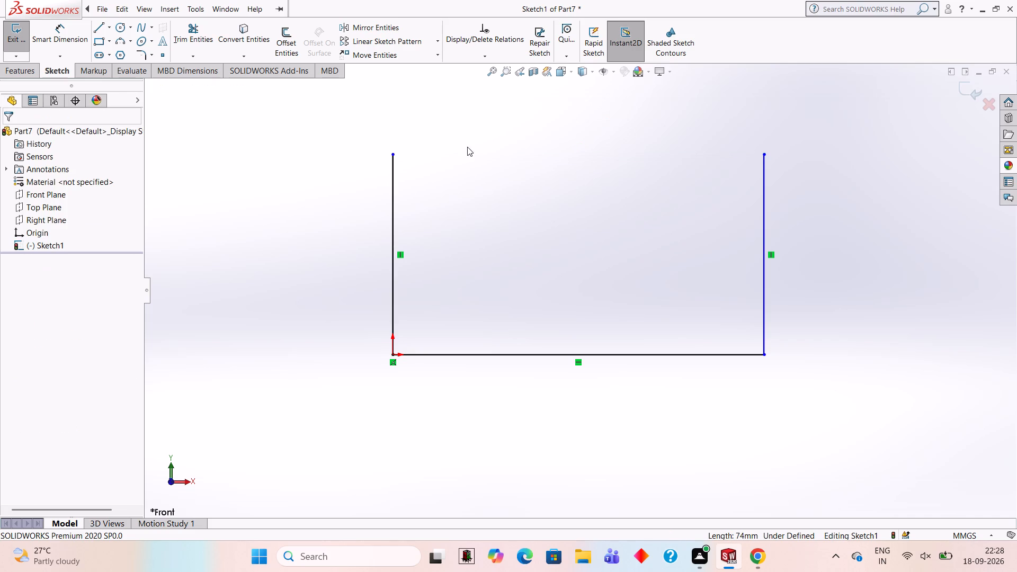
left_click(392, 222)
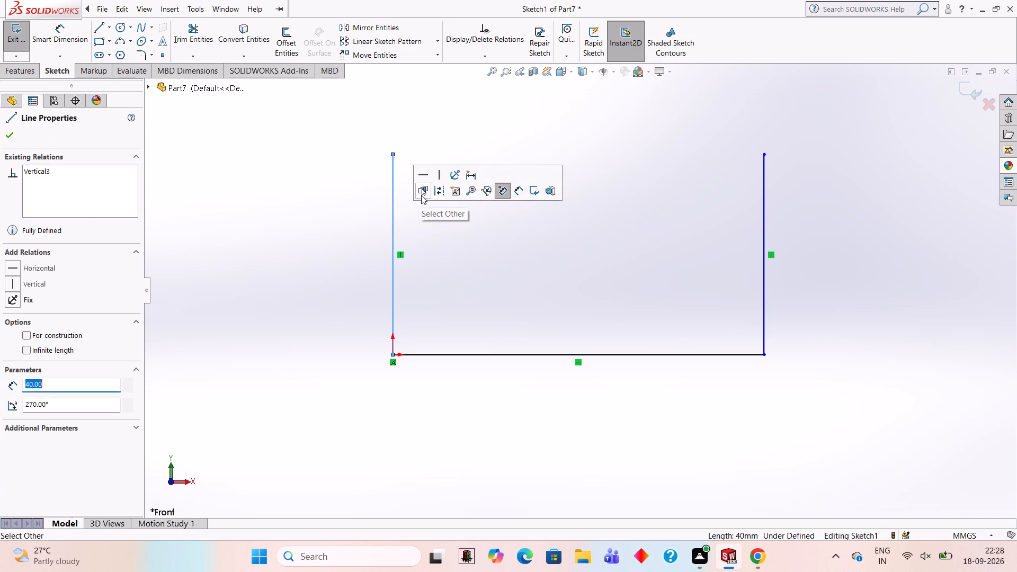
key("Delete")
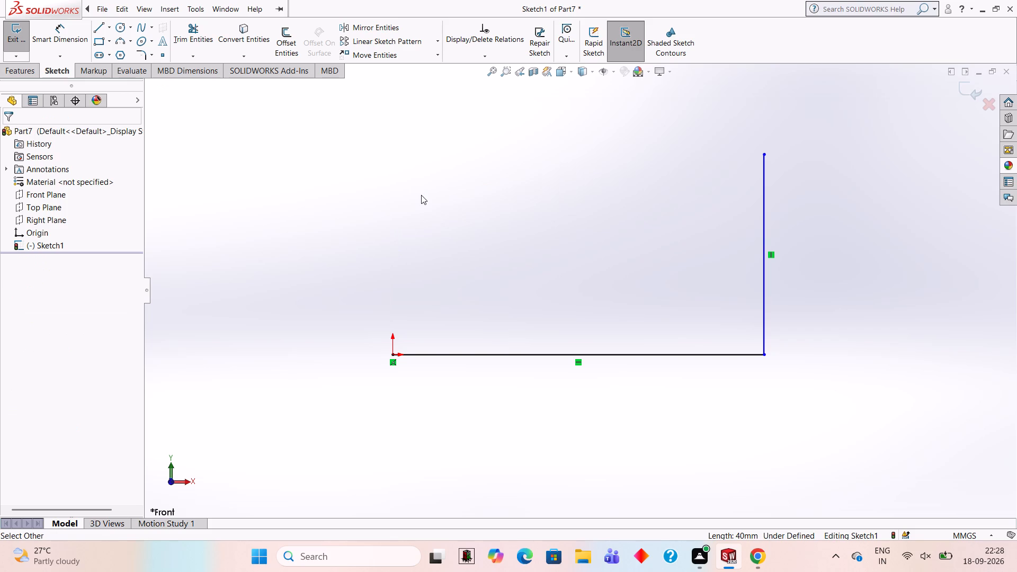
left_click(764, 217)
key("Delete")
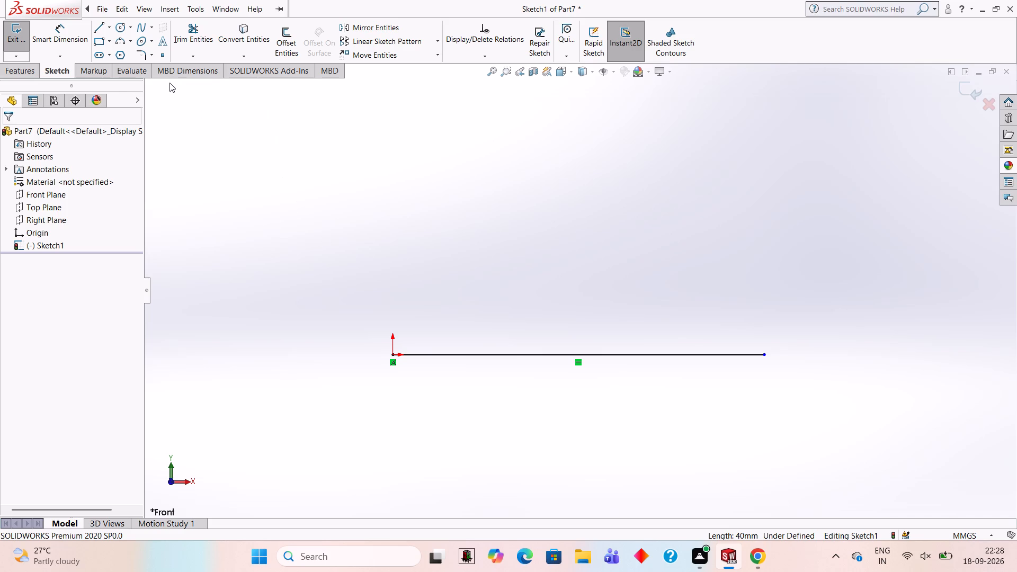
Draw a 37 mm vertical line upward from each end of the base line.
left_click(101, 26)
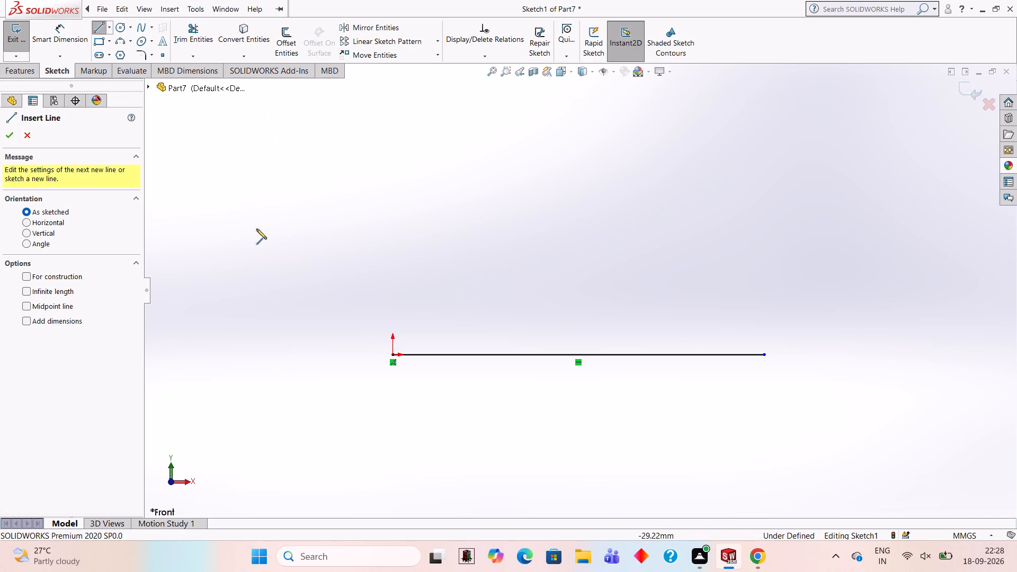
left_click(393, 353)
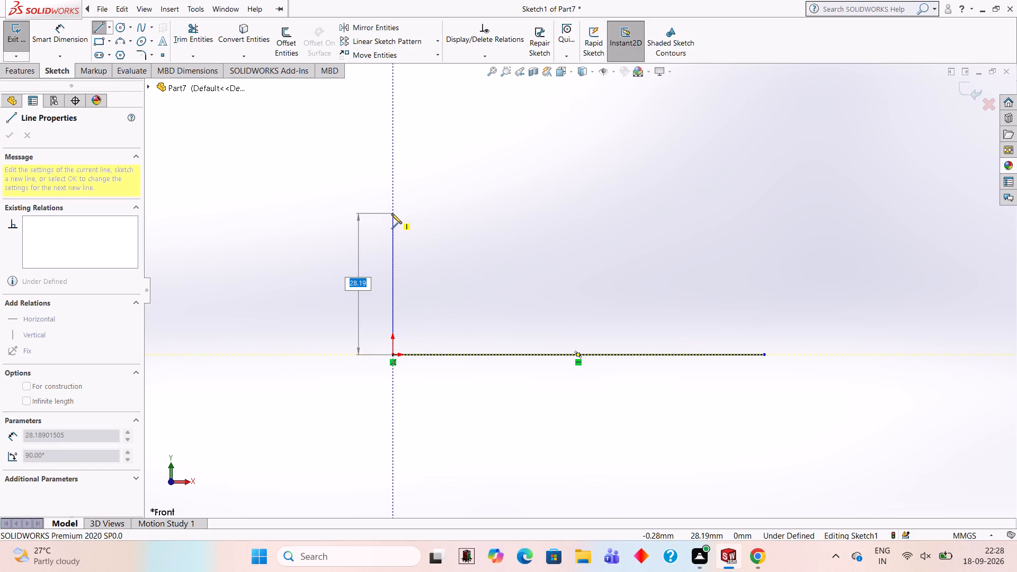
type("37")
key("Return")
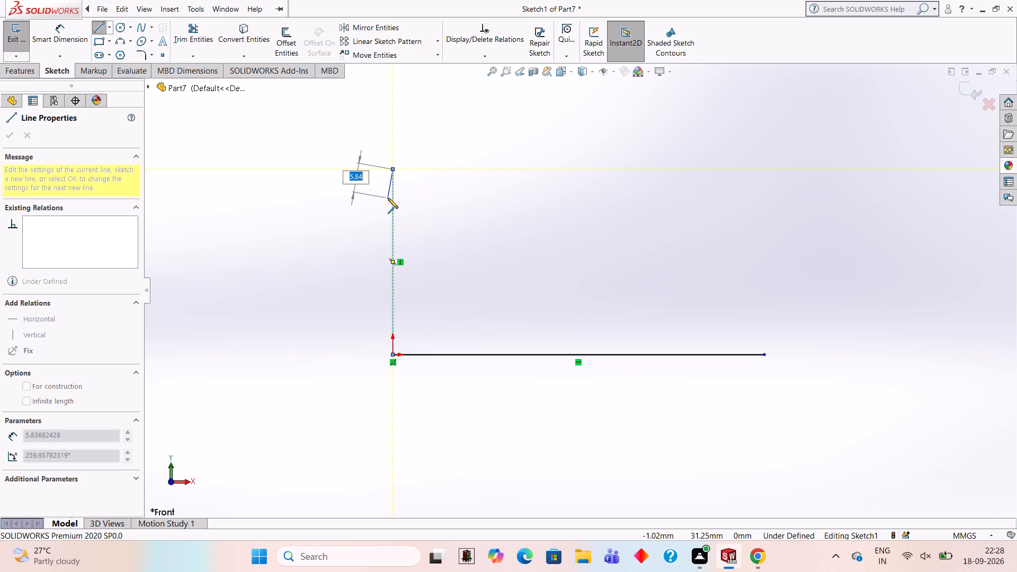
key("Escape")
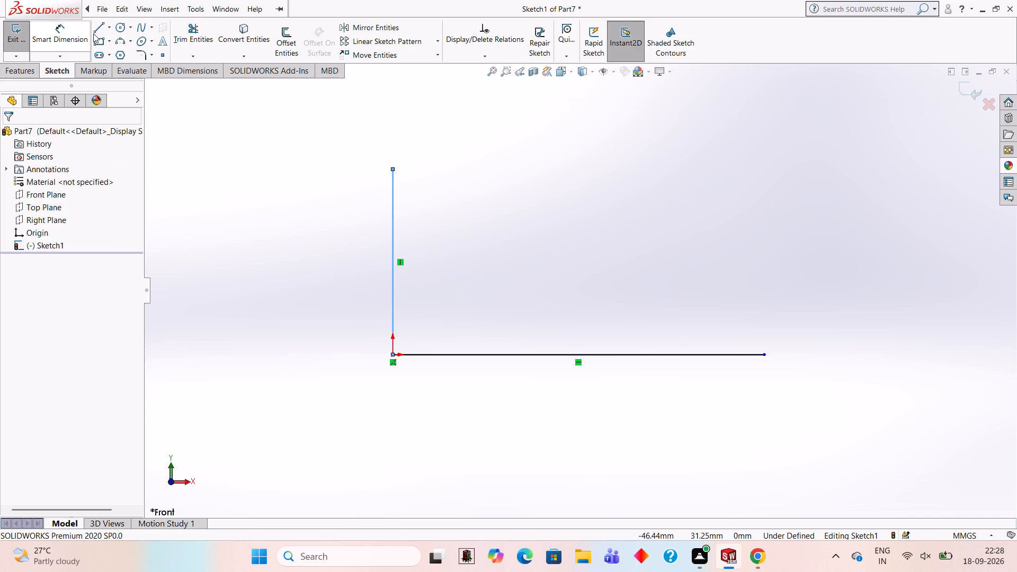
left_click(95, 30)
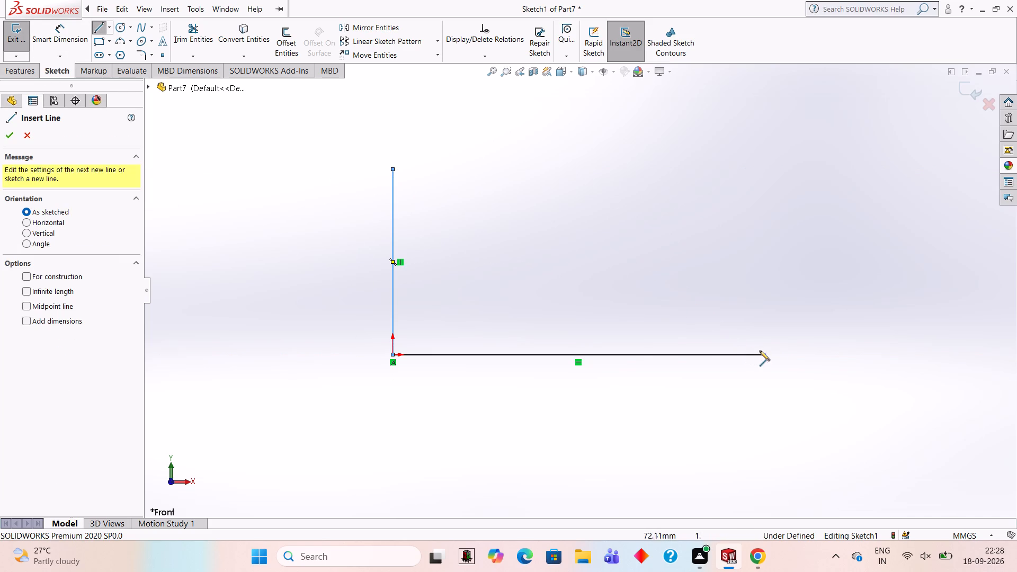
left_click(764, 354)
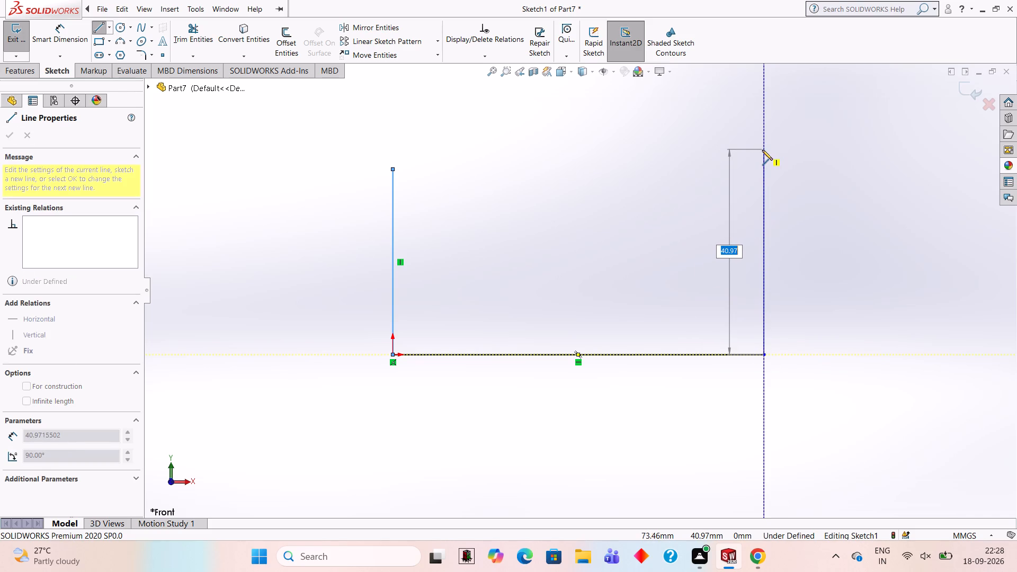
type("37")
key("Return")
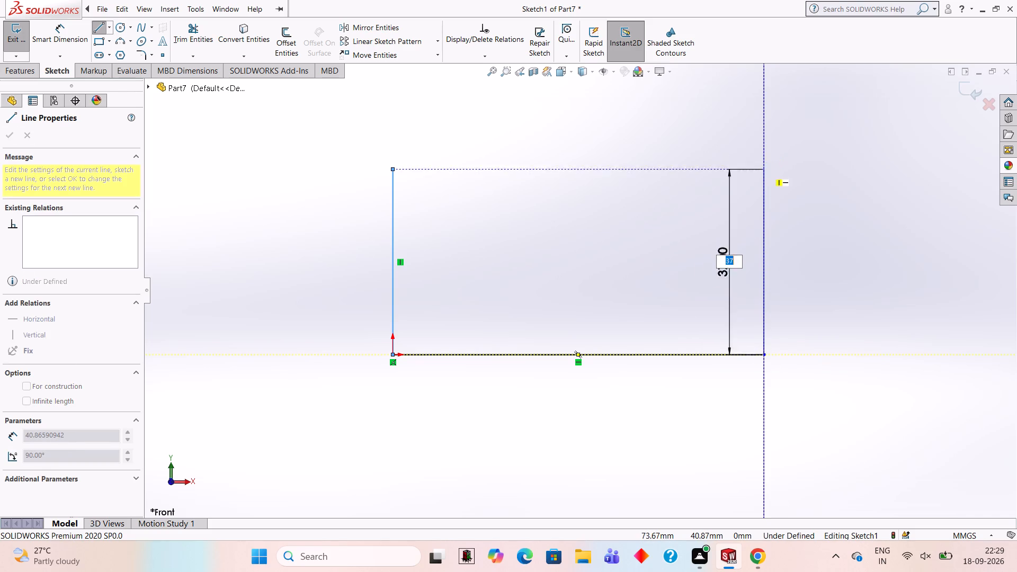
key("Escape")
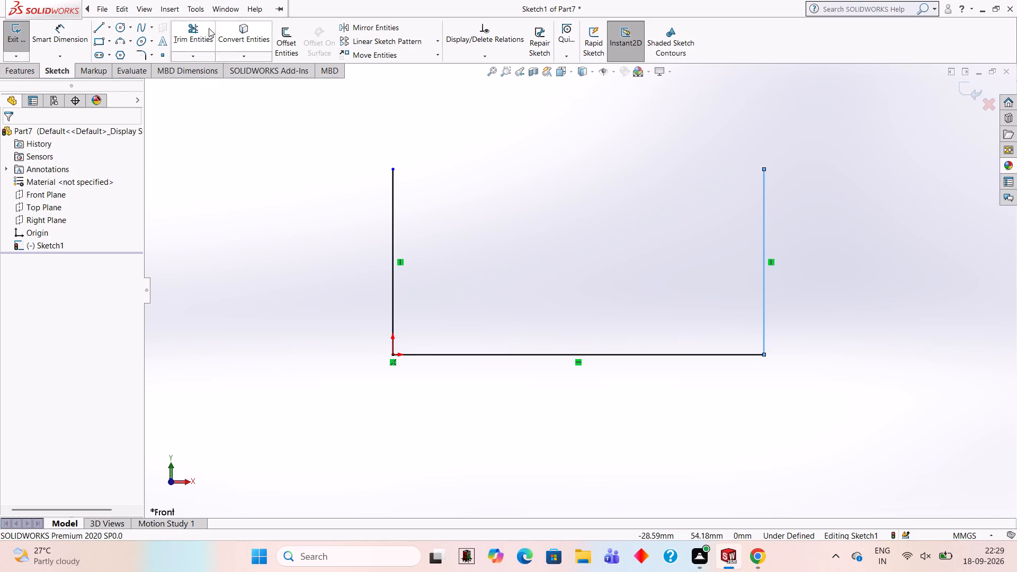
Draw a 3 mm line from the origin along the base, continuing into a 37 mm vertical line upward.
left_click(99, 27)
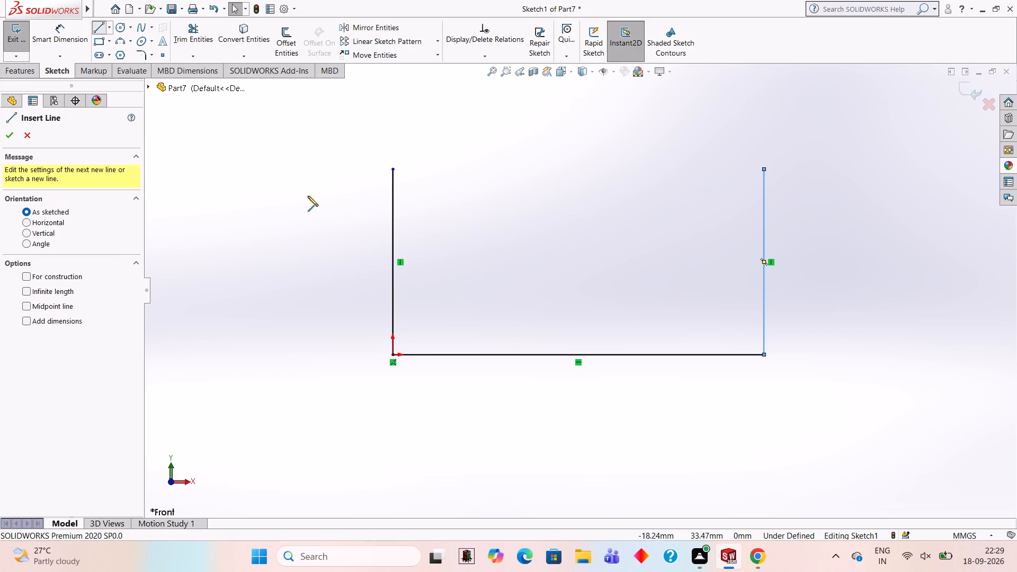
left_click(394, 355)
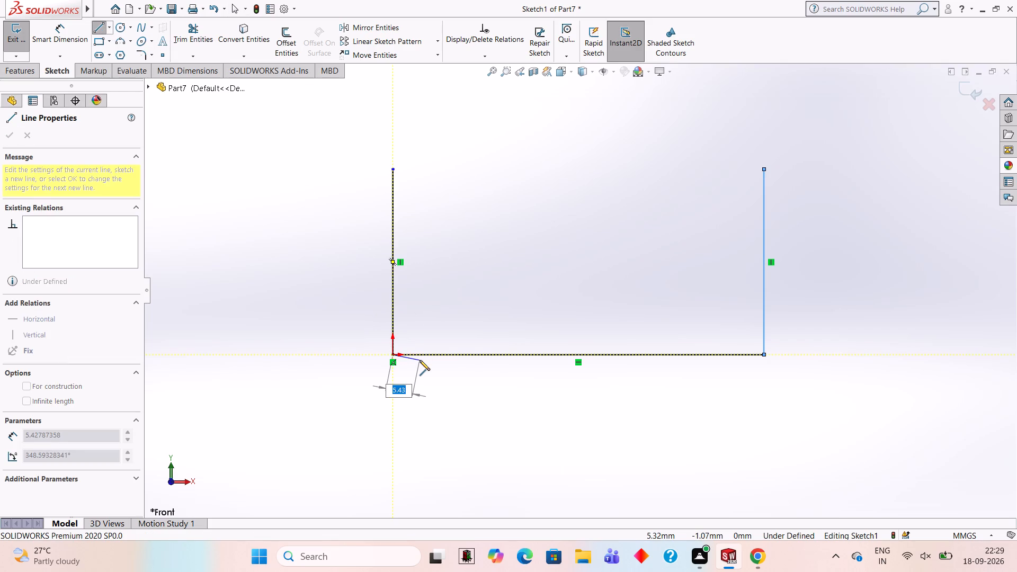
key("3")
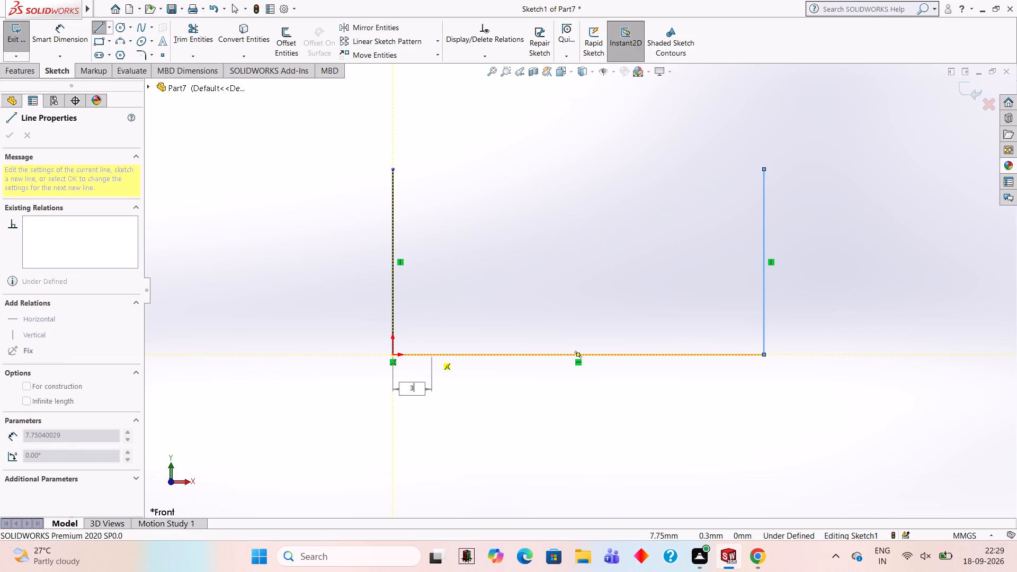
key("Return")
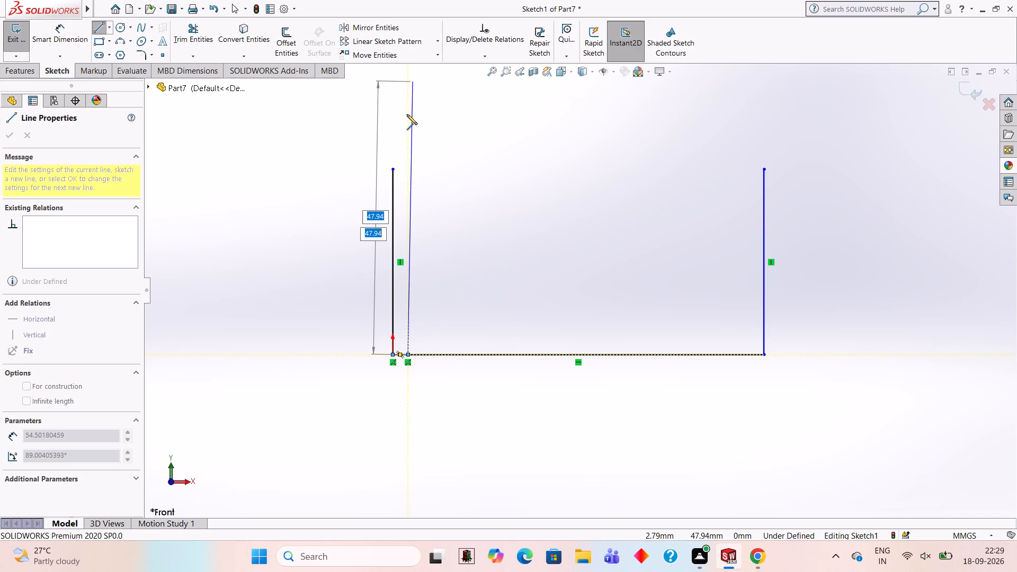
type("37")
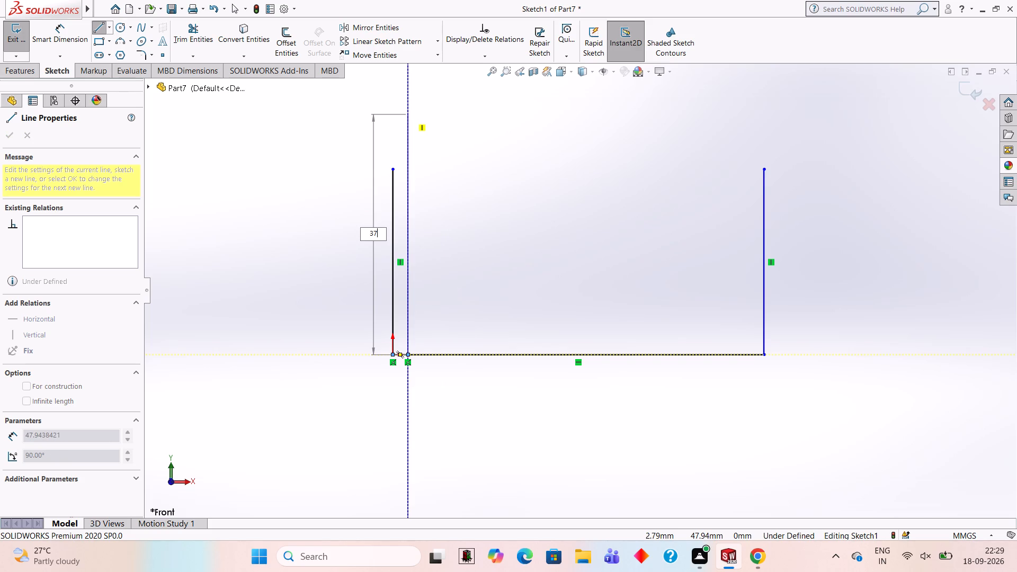
key("Return")
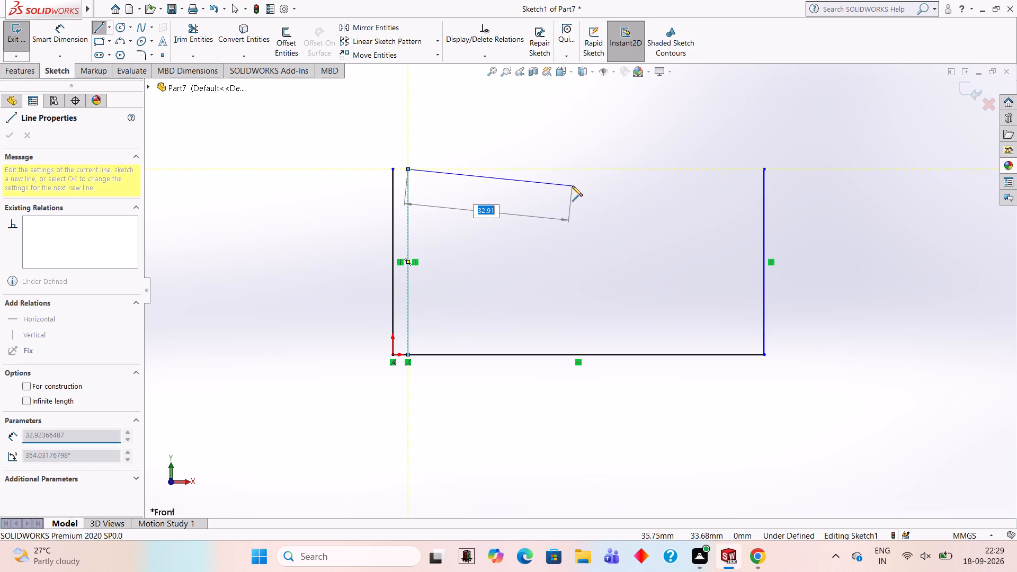
key("Escape")
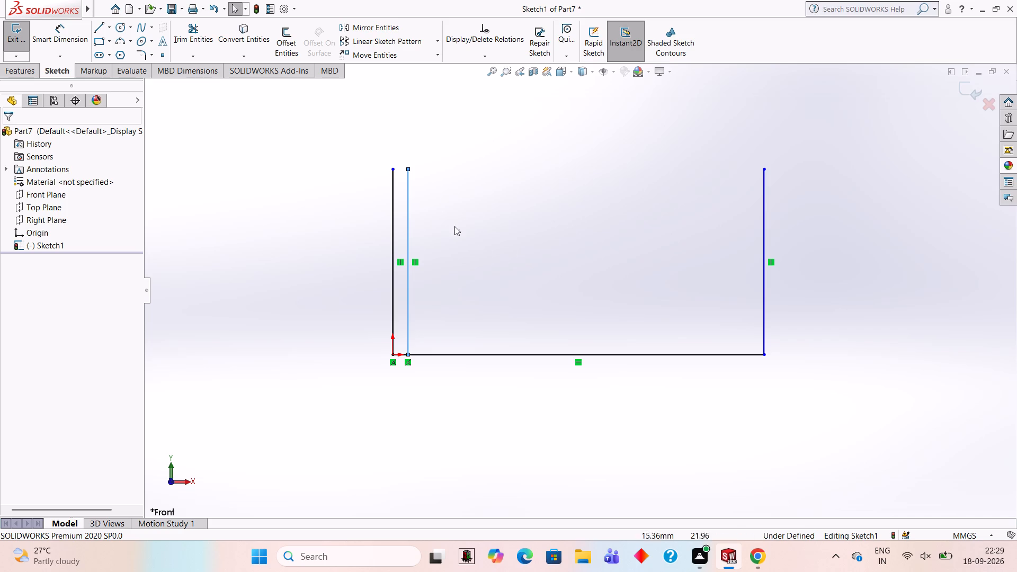
Draw a 3 mm line inward along the base from its far end, continuing into a 37 mm vertical line upward.
left_click(93, 29)
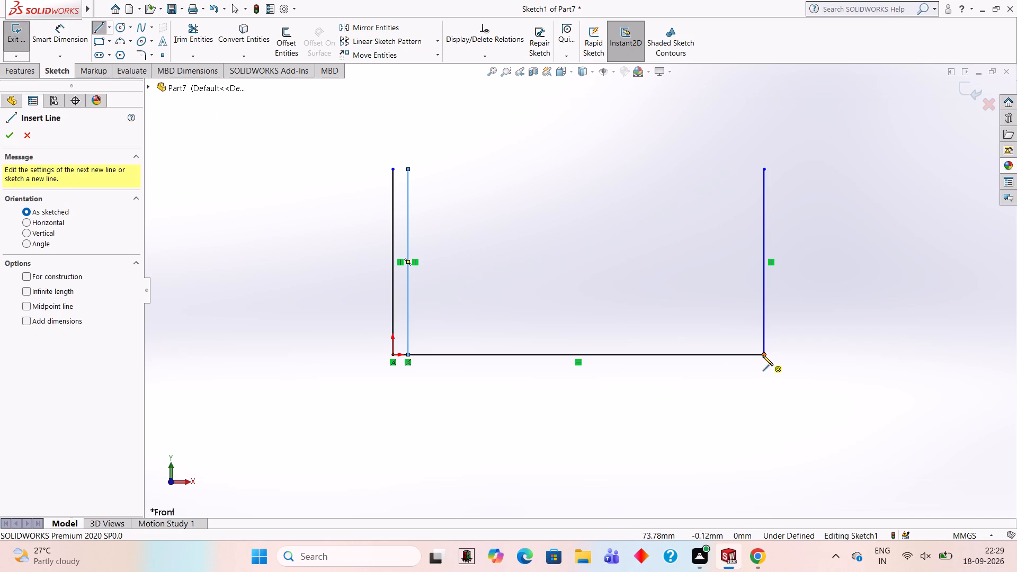
left_click(763, 355)
key("3")
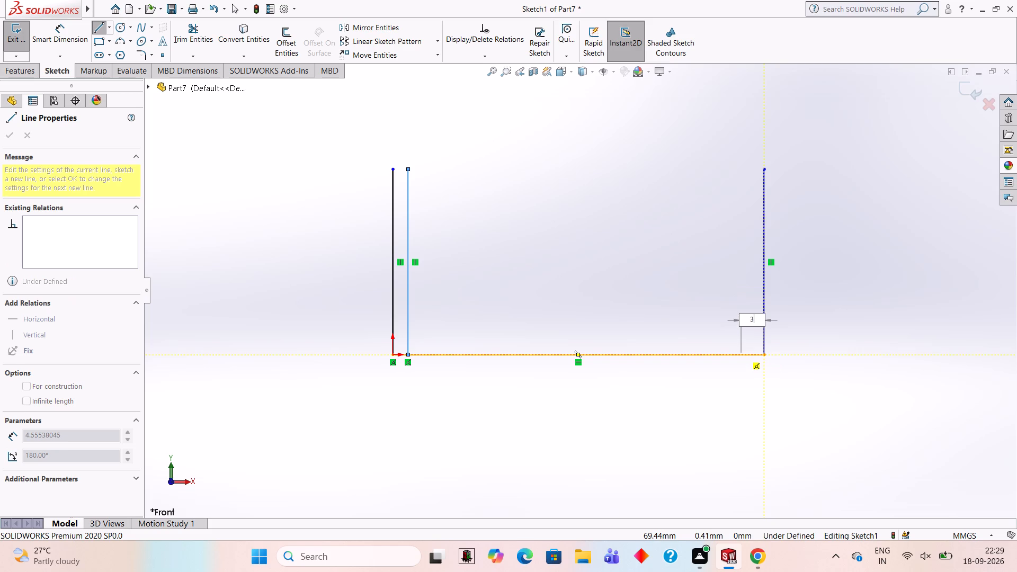
key("Return")
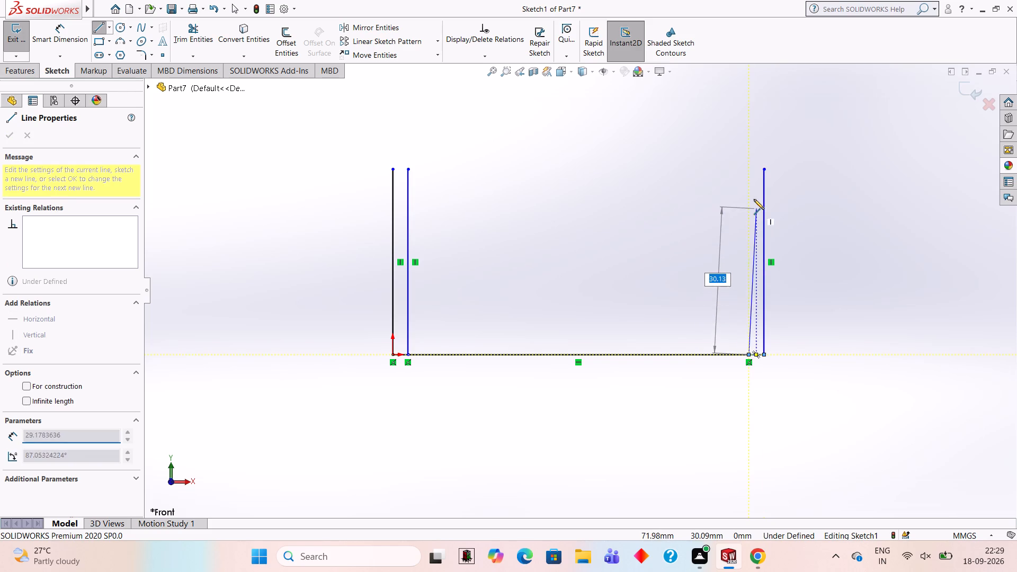
key("3")
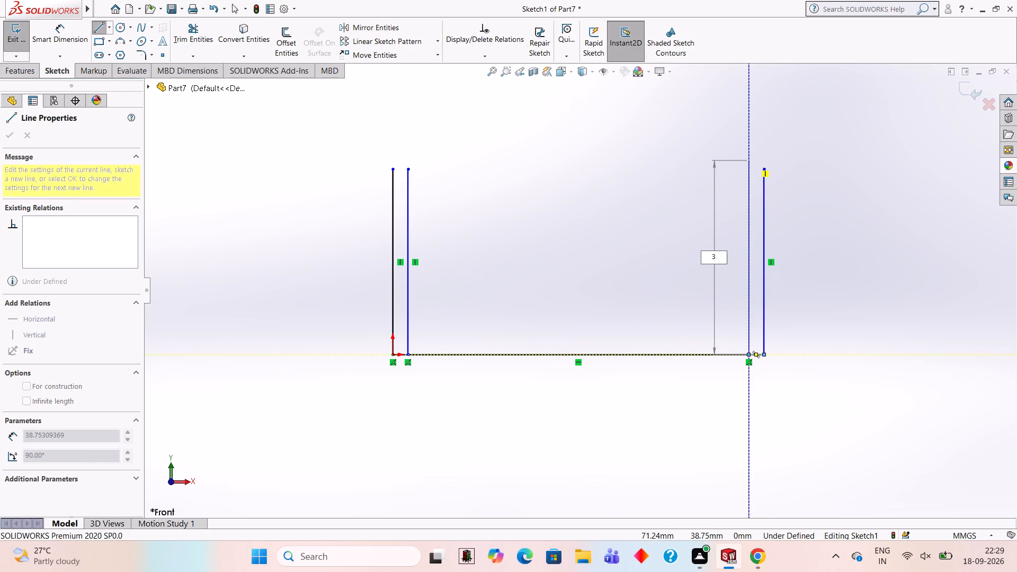
key("7")
key("Return")
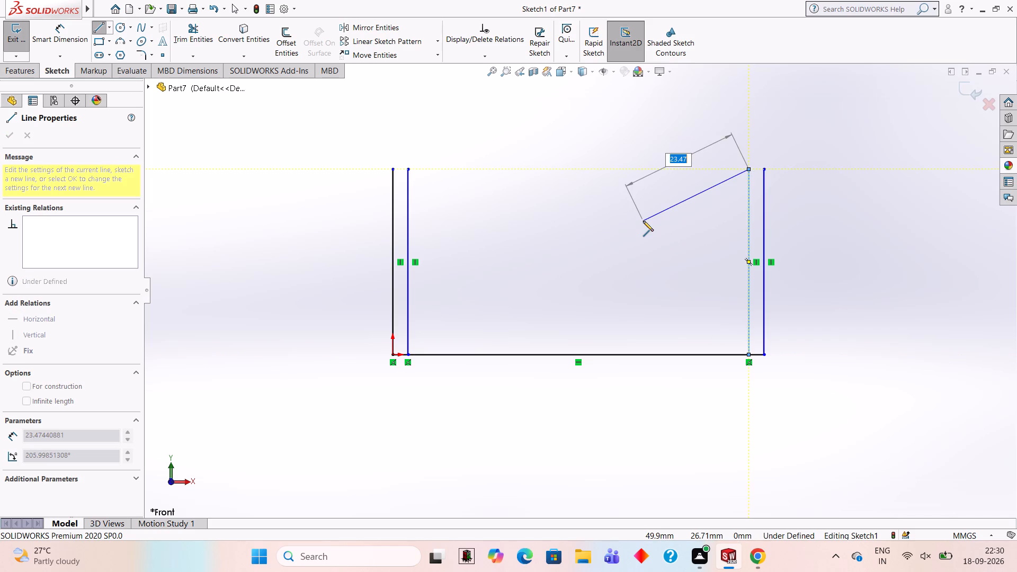
key("Escape")
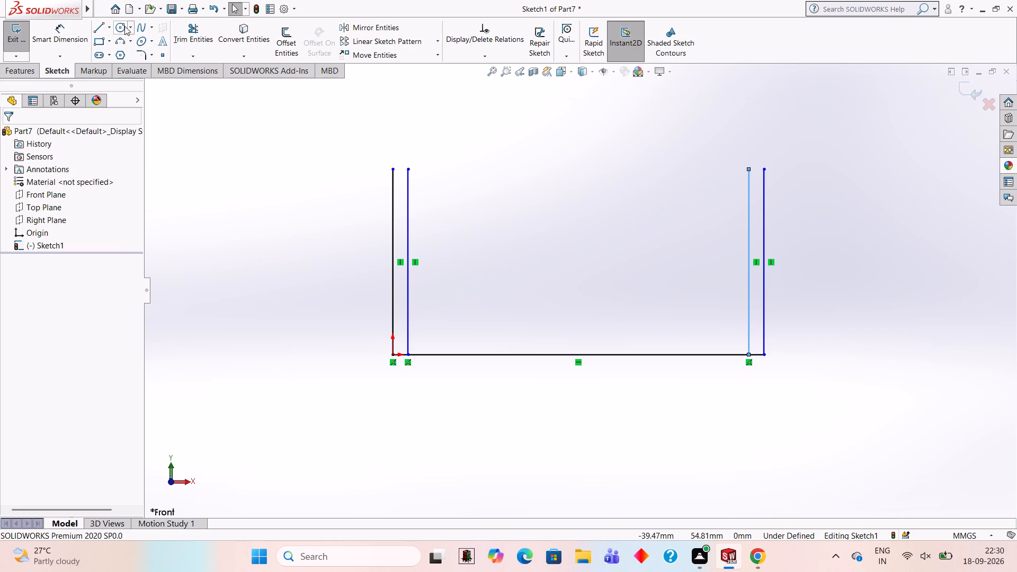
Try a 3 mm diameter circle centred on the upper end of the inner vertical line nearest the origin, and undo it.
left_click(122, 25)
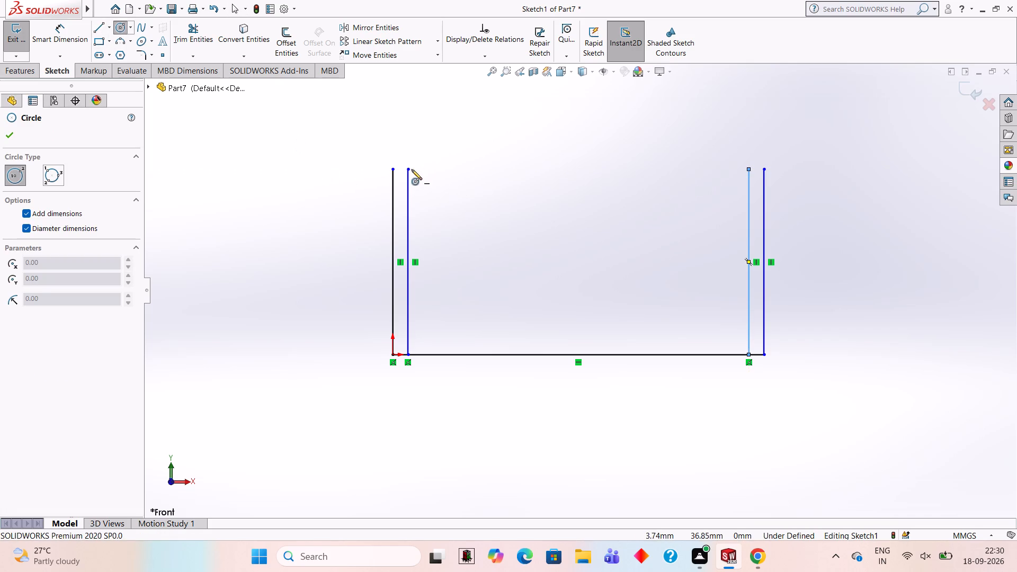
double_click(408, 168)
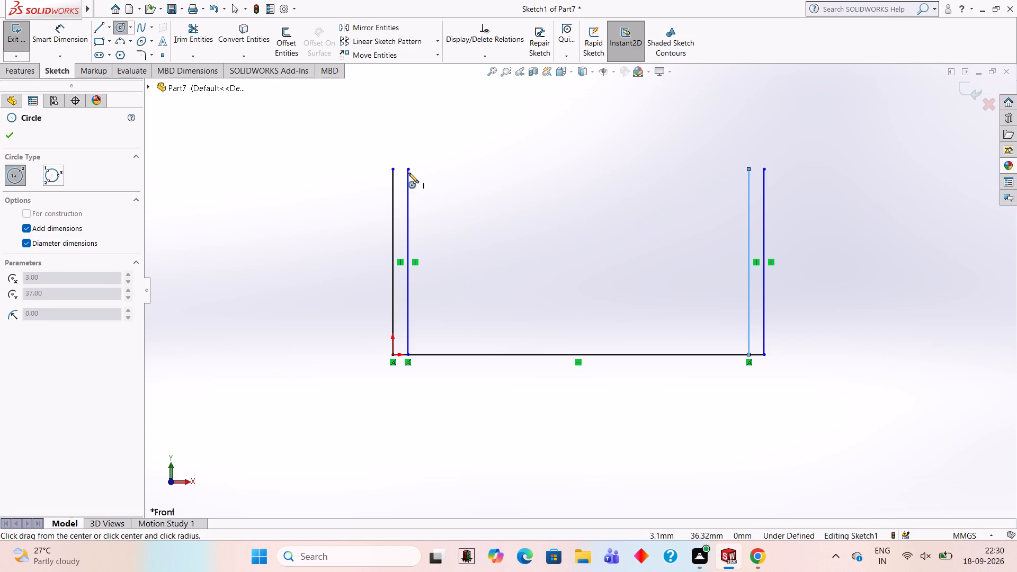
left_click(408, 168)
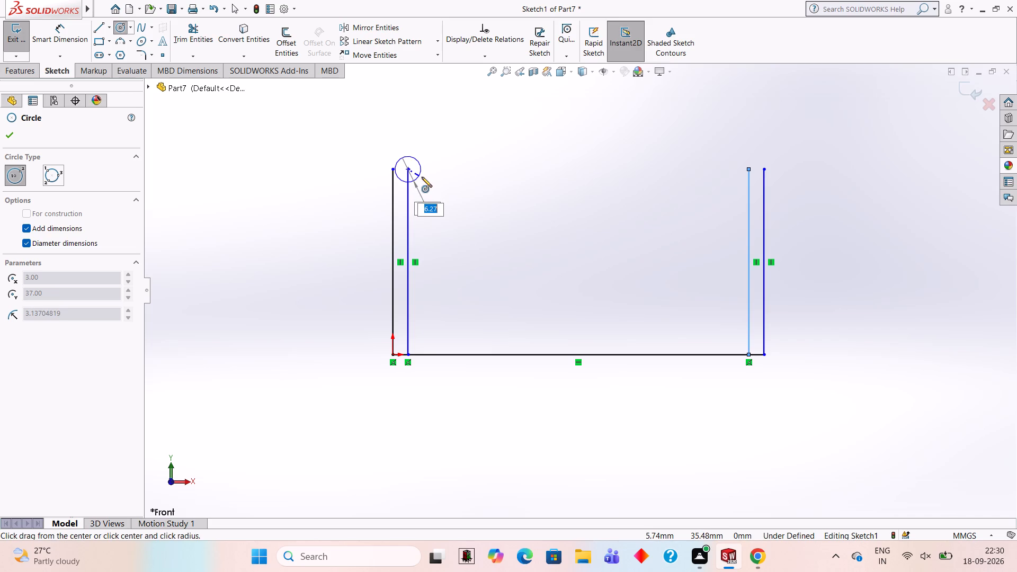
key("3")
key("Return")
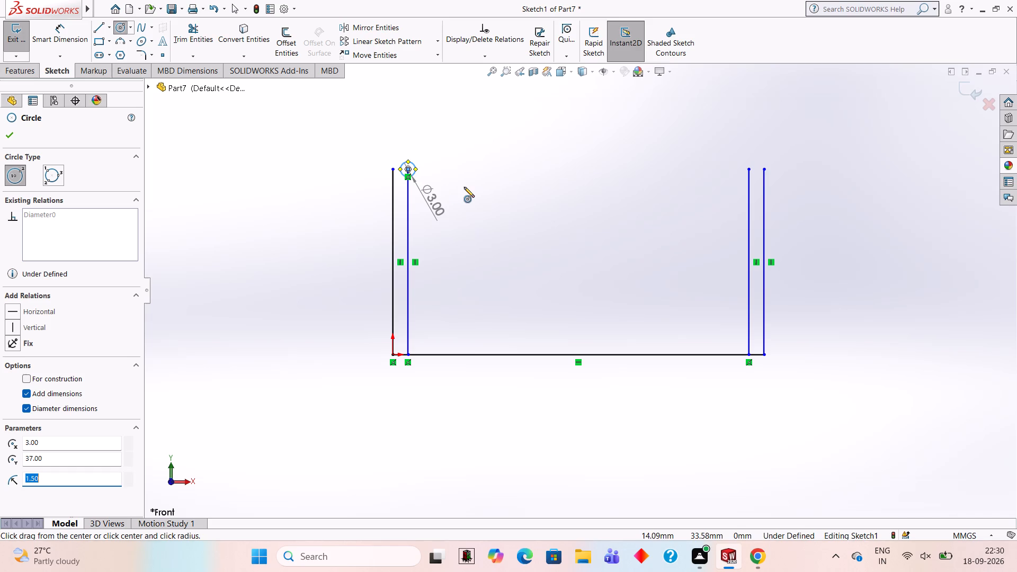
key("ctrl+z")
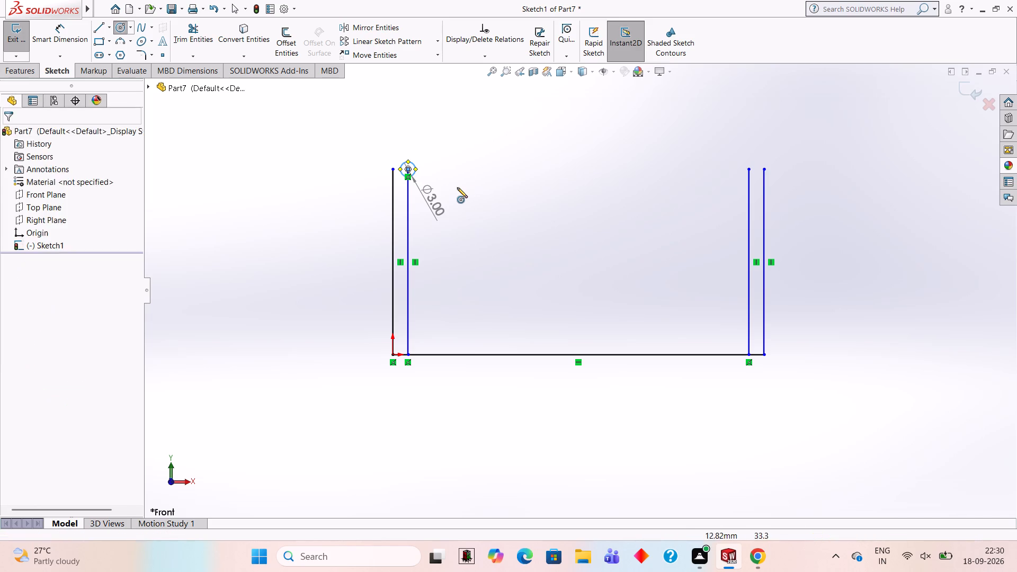
Draw a 6 mm diameter circle centred on the upper end of each inner vertical line.
left_click(123, 30)
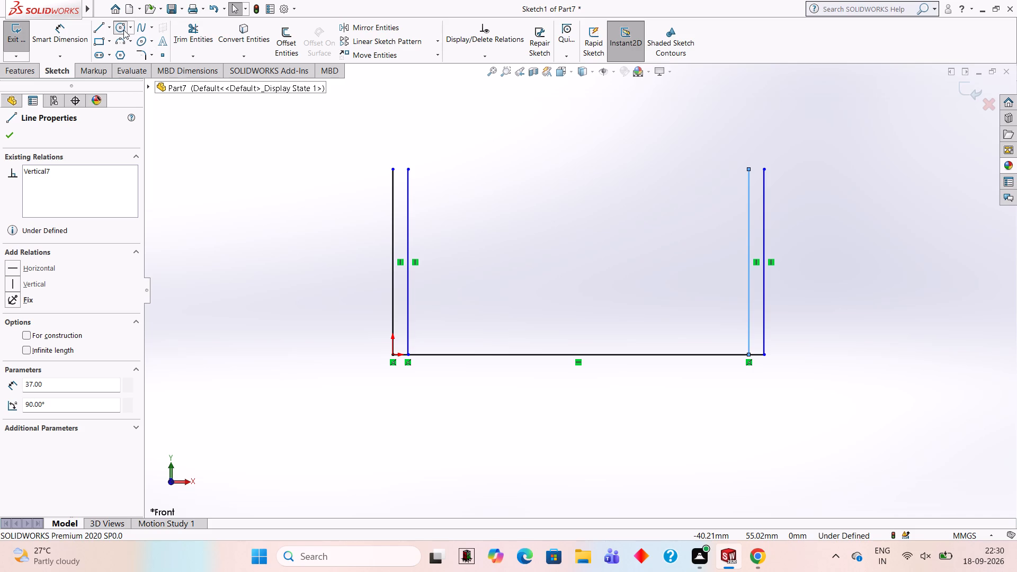
left_click(407, 170)
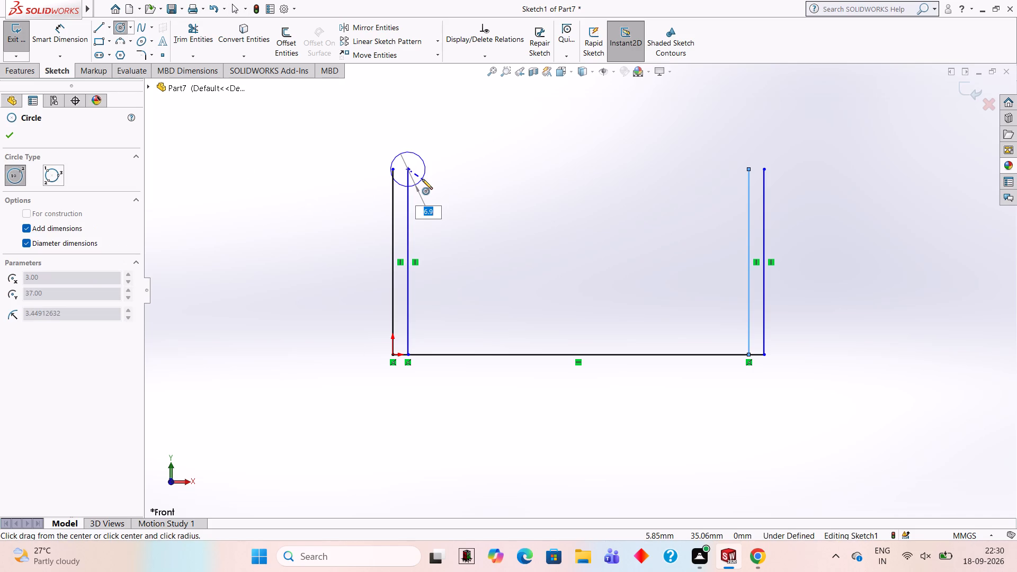
key("6")
key("Return")
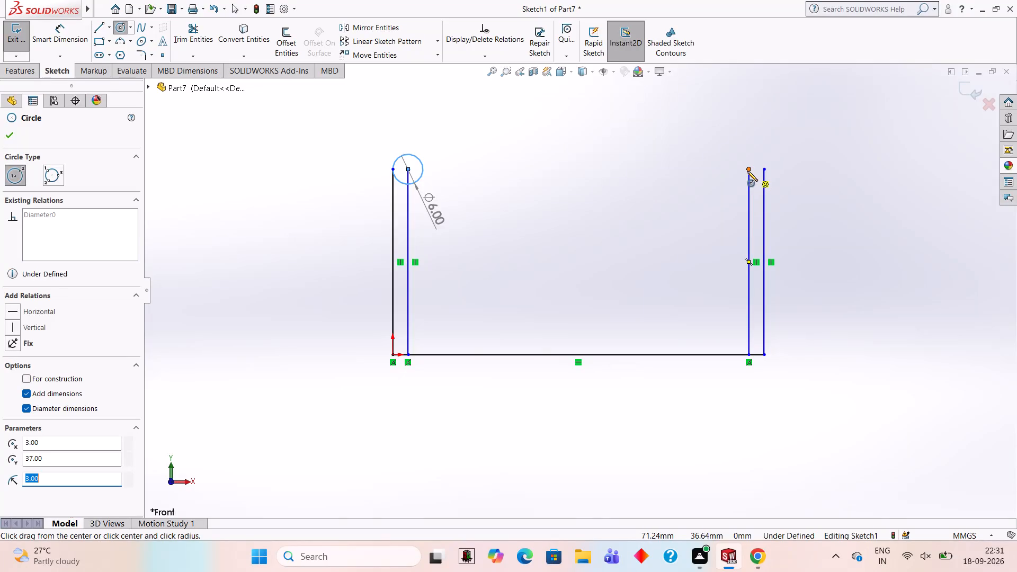
left_click(749, 169)
key("6")
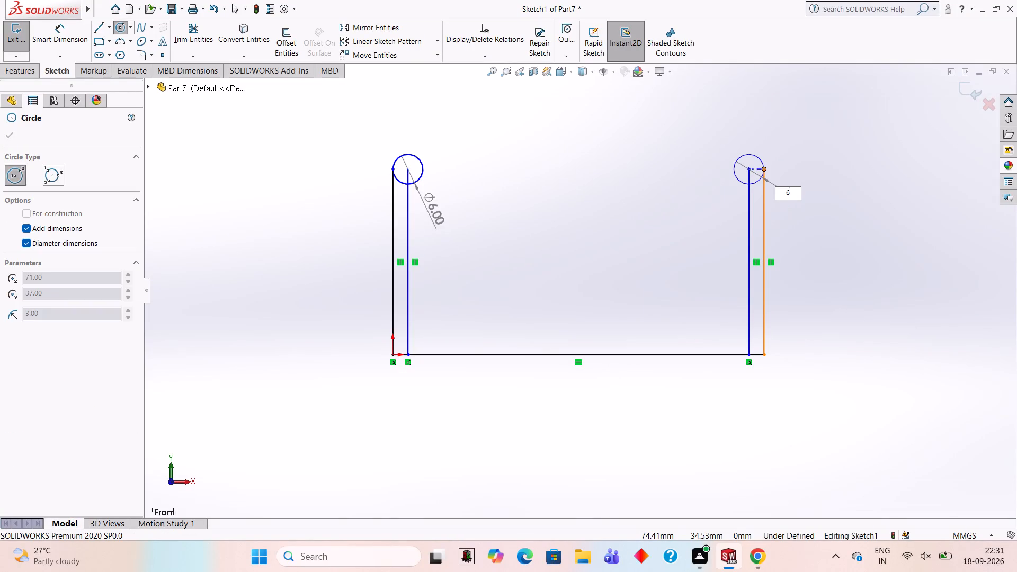
key("Return")
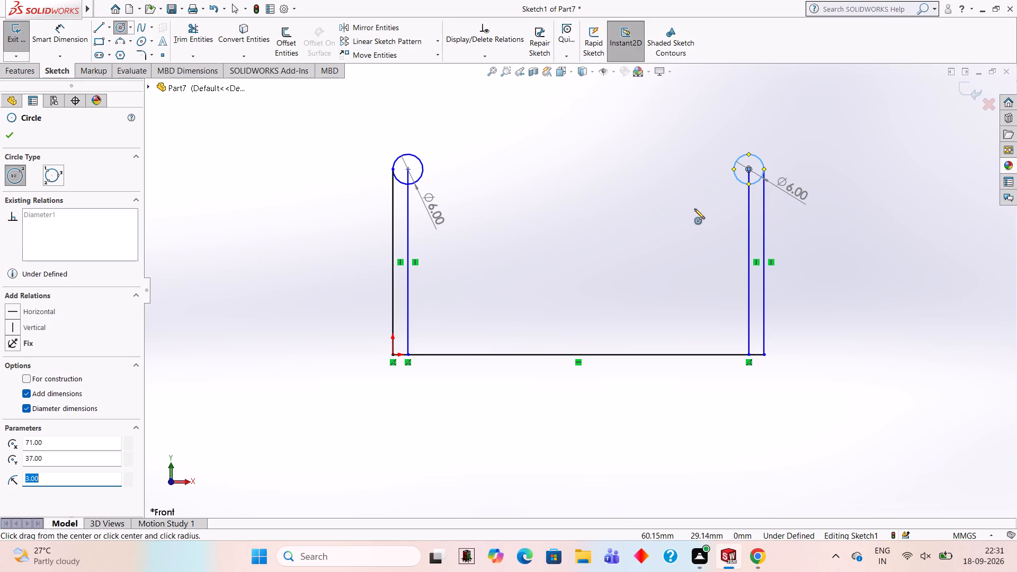
key("Escape")
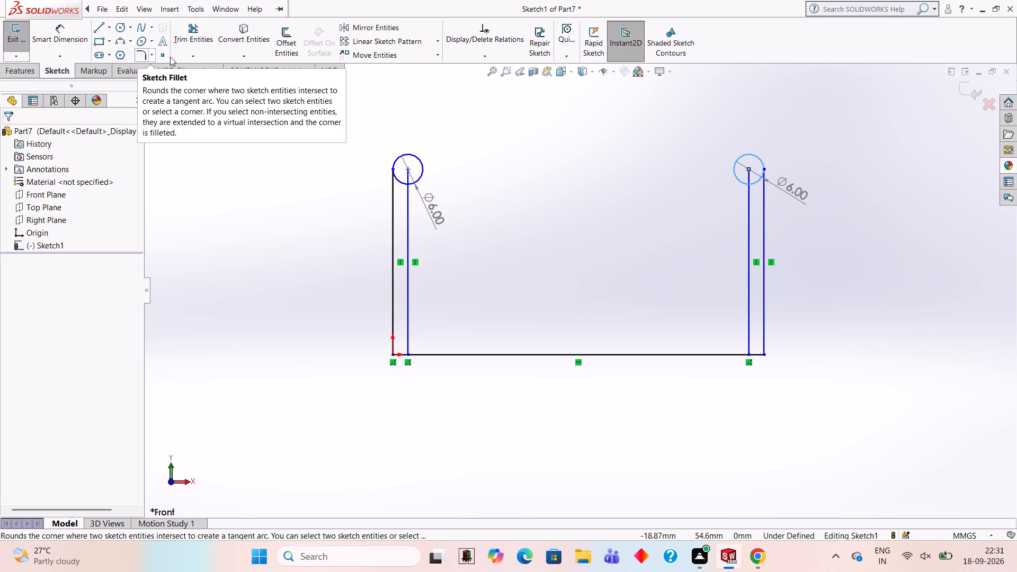
Draw a 68 mm horizontal line joining the topmost points of the two circles.
left_click(101, 25)
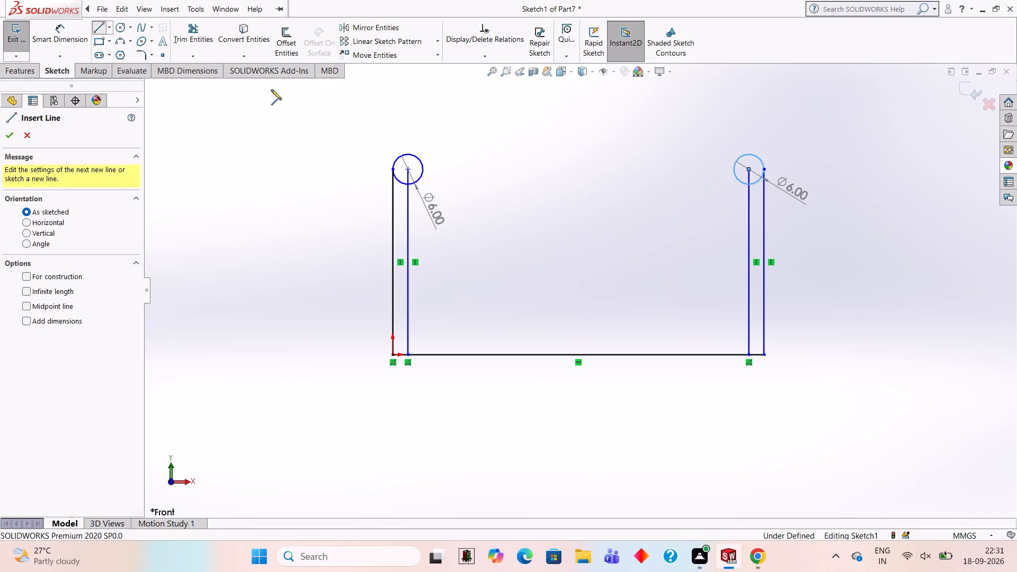
left_click(408, 153)
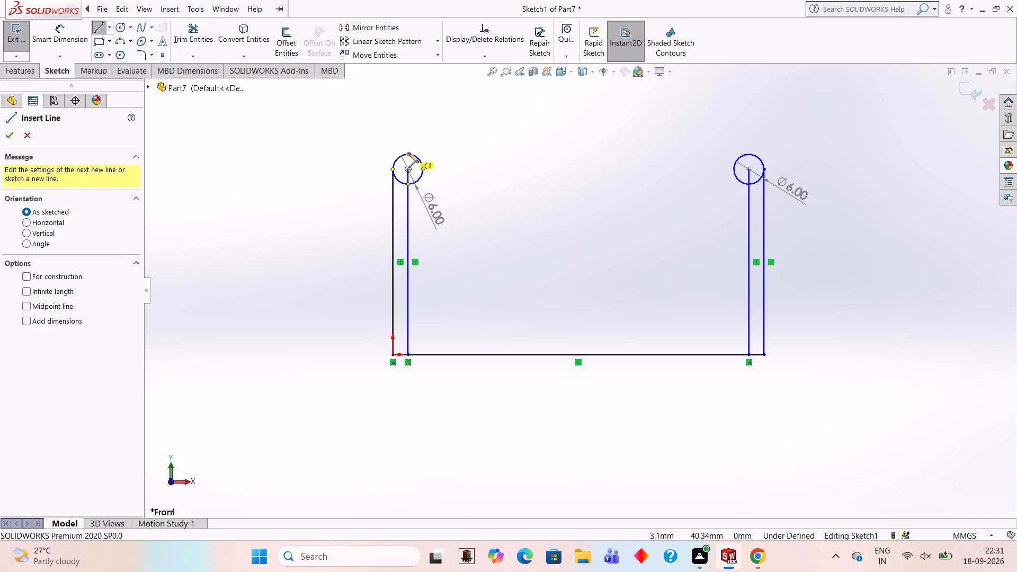
left_click(748, 155)
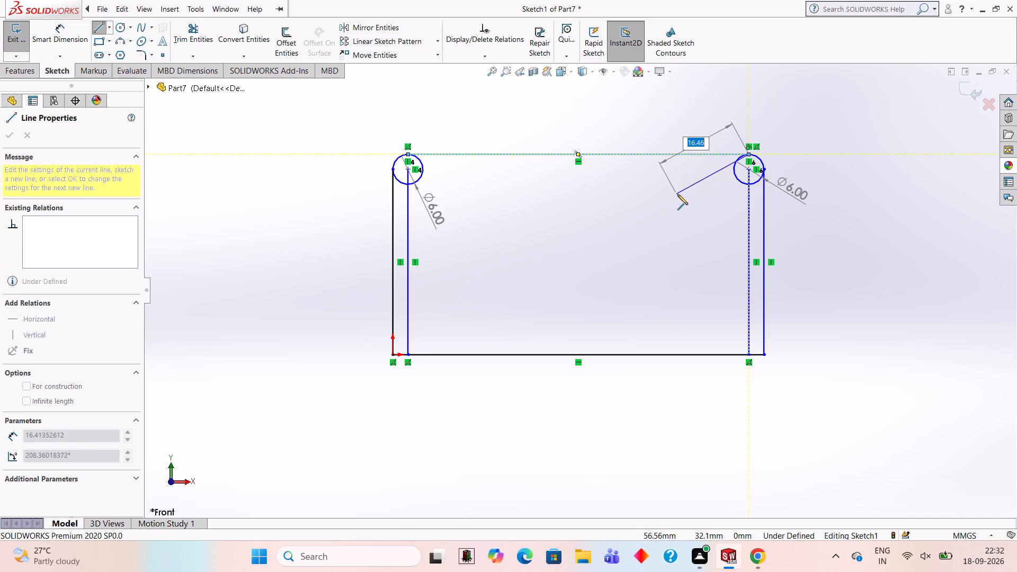
key("Escape")
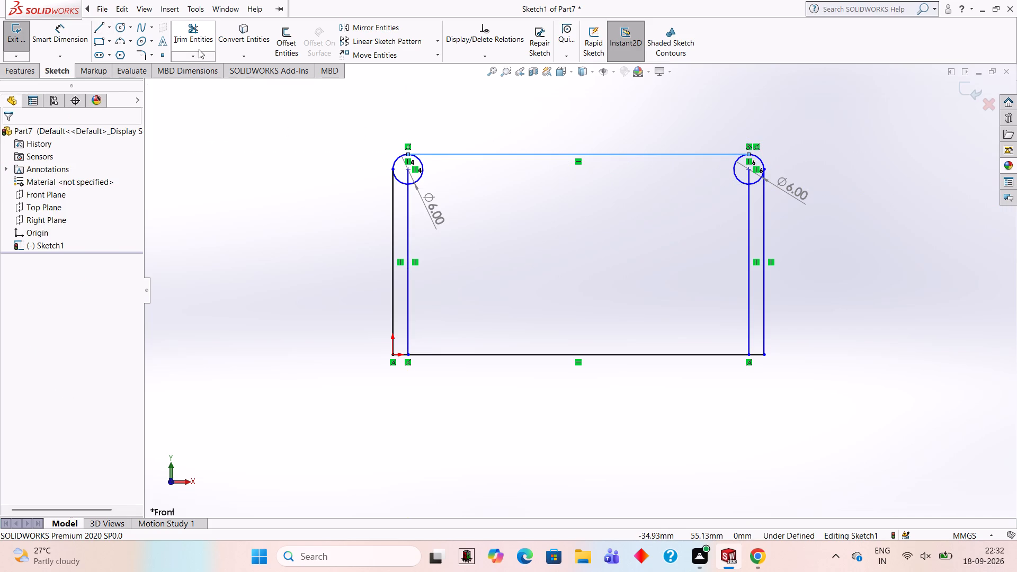
Trim both circles to the closest intersections, keeping only the outer quarter arcs that round the upper corners.
left_click(199, 49)
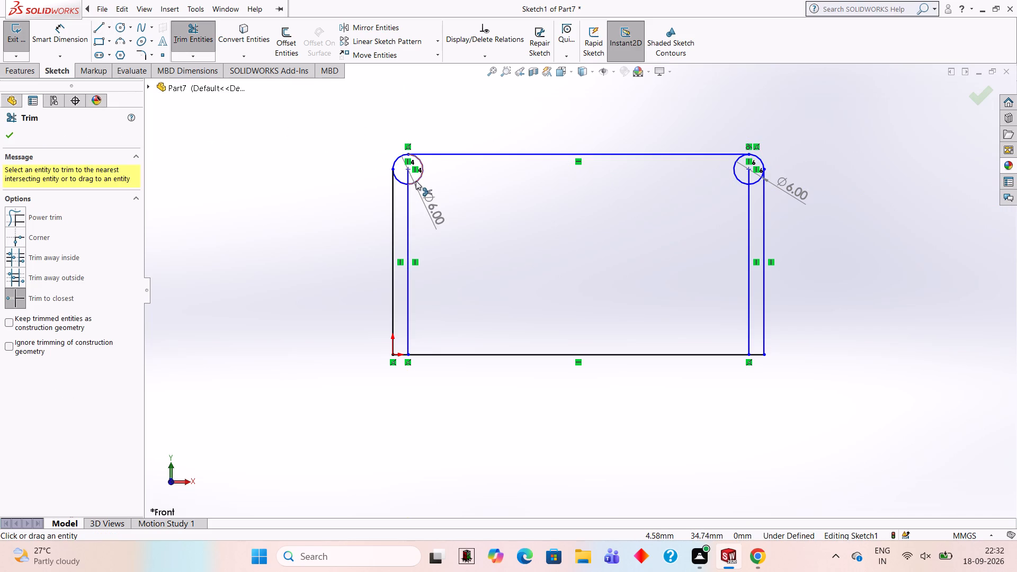
left_click(416, 181)
left_click(403, 180)
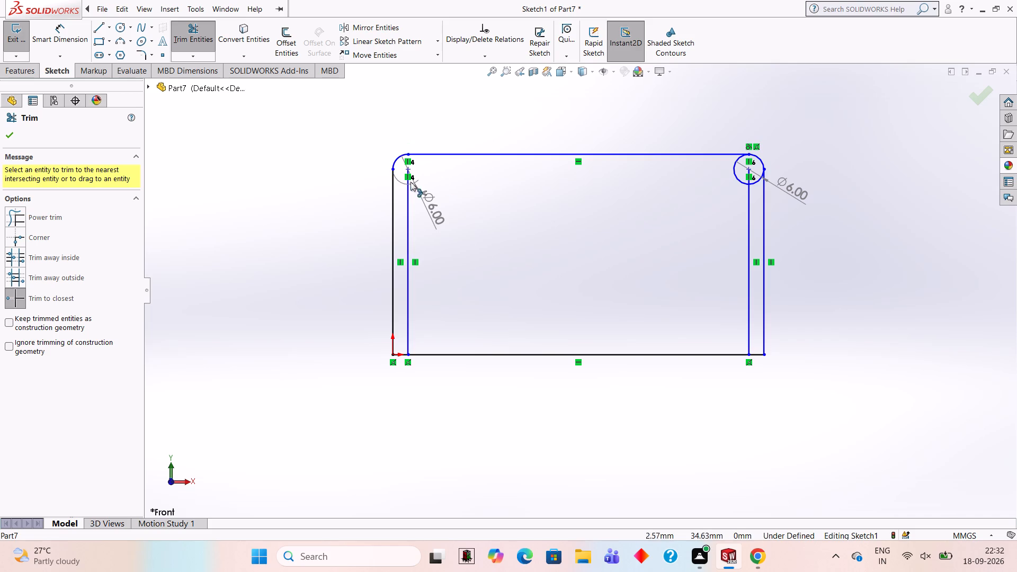
left_click(733, 169)
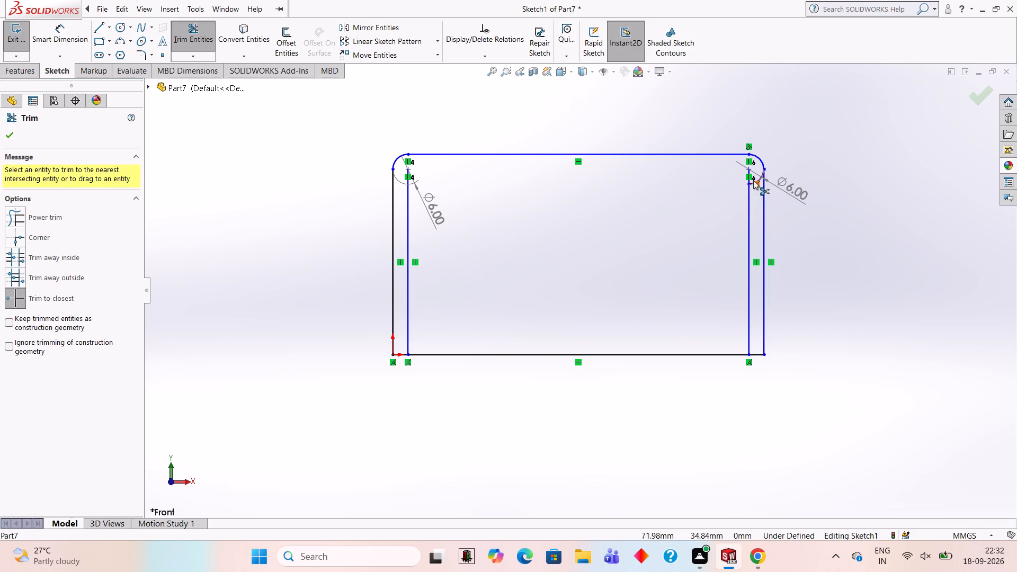
left_click(758, 180)
key("Escape")
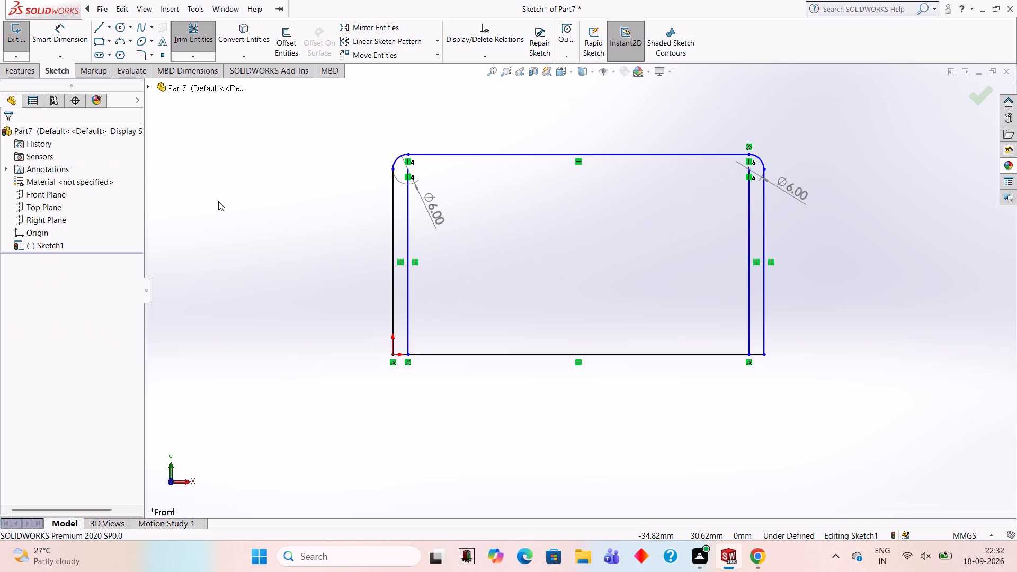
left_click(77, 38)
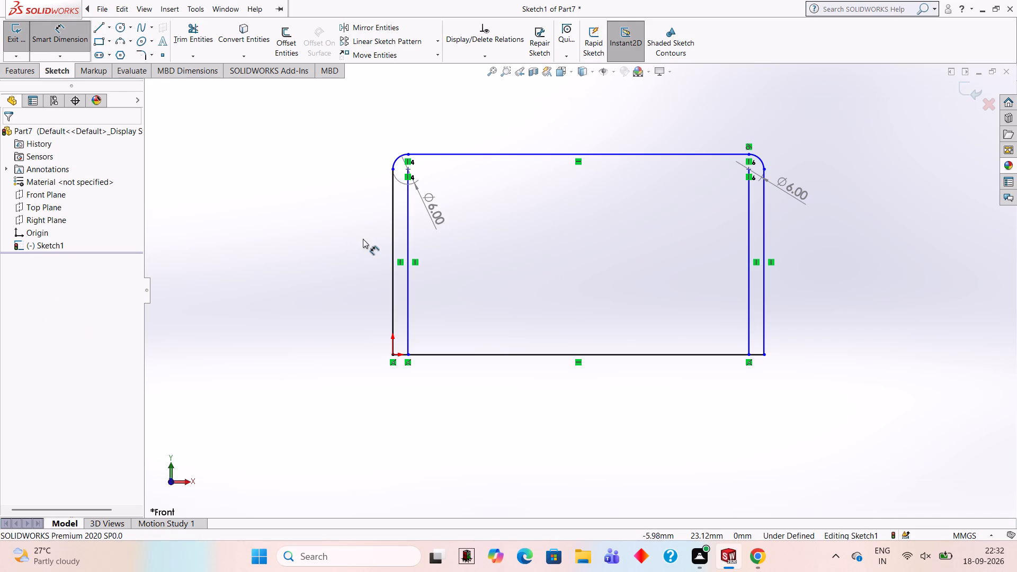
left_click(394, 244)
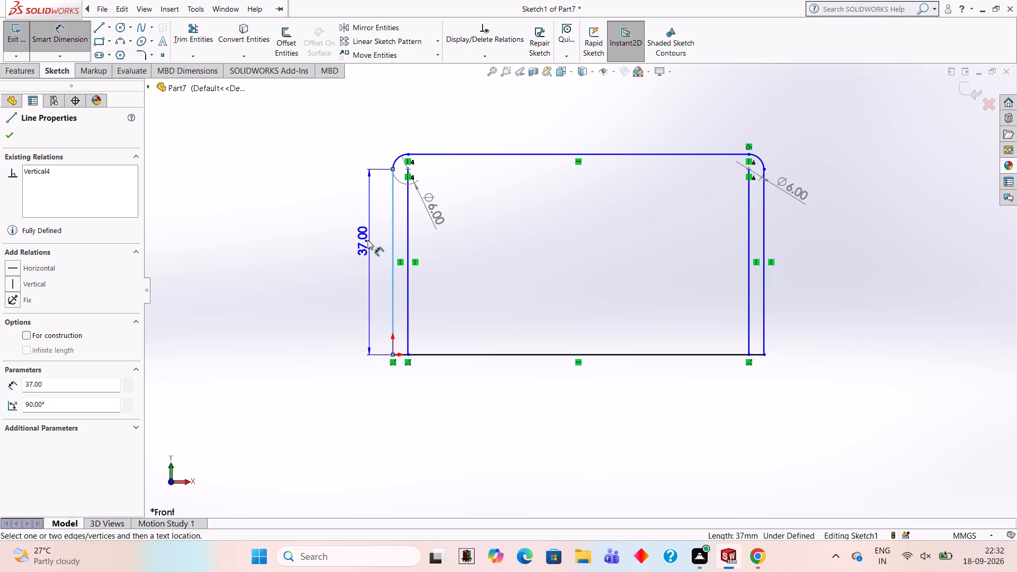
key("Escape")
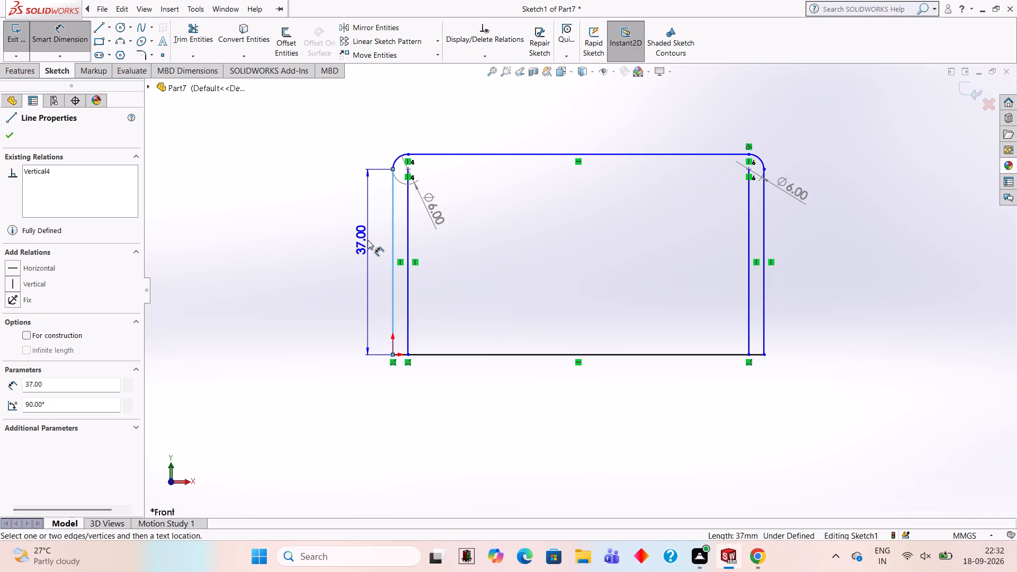
Delete the outer and inner 37 mm vertical lines on the origin side of the sketch.
left_click(395, 269)
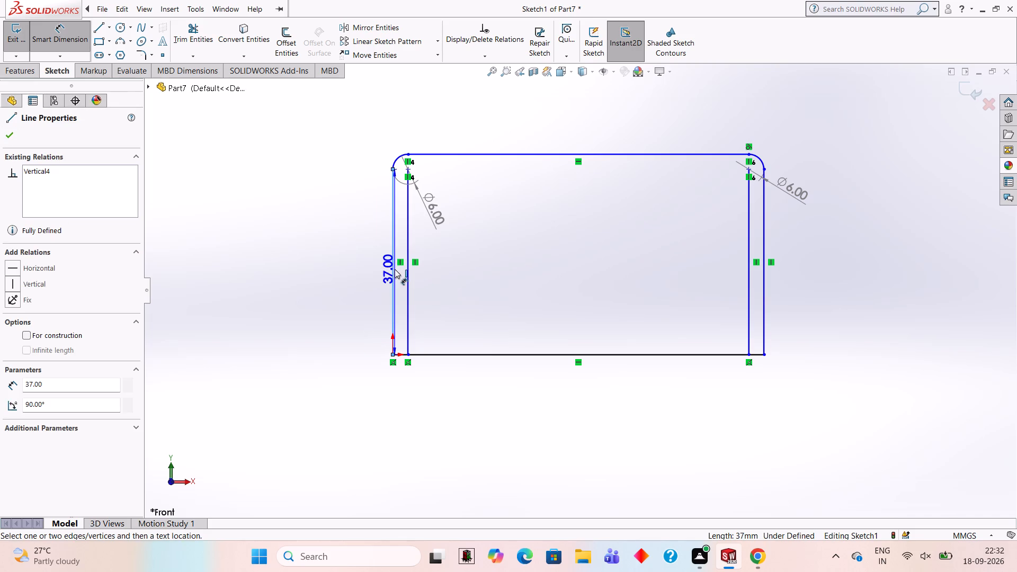
key("Delete")
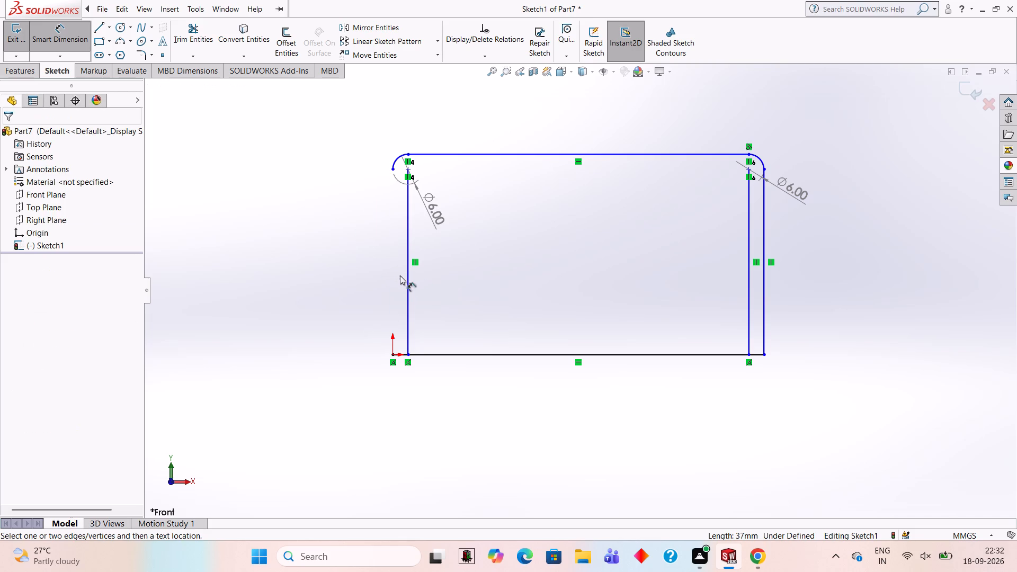
left_click(411, 286)
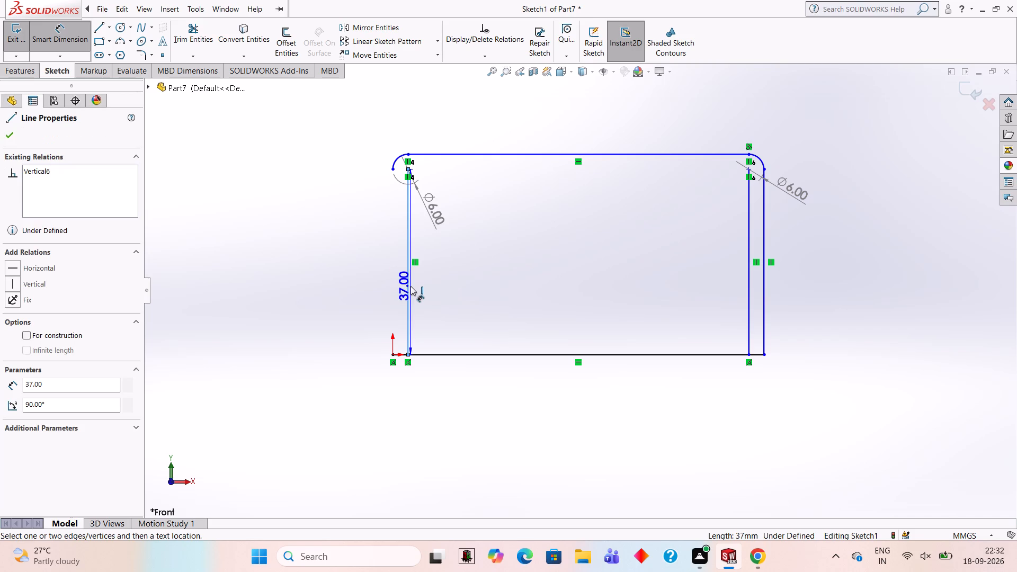
key("Delete")
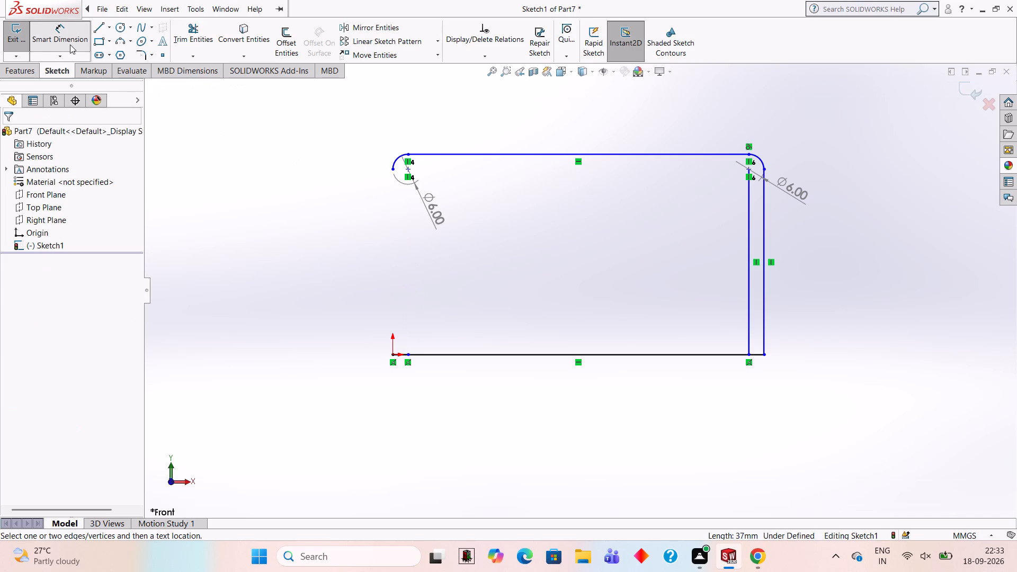
Draw two 34 mm vertical lines downward, one from the lower end of the origin-side upper arc and one from its centre.
left_click(95, 30)
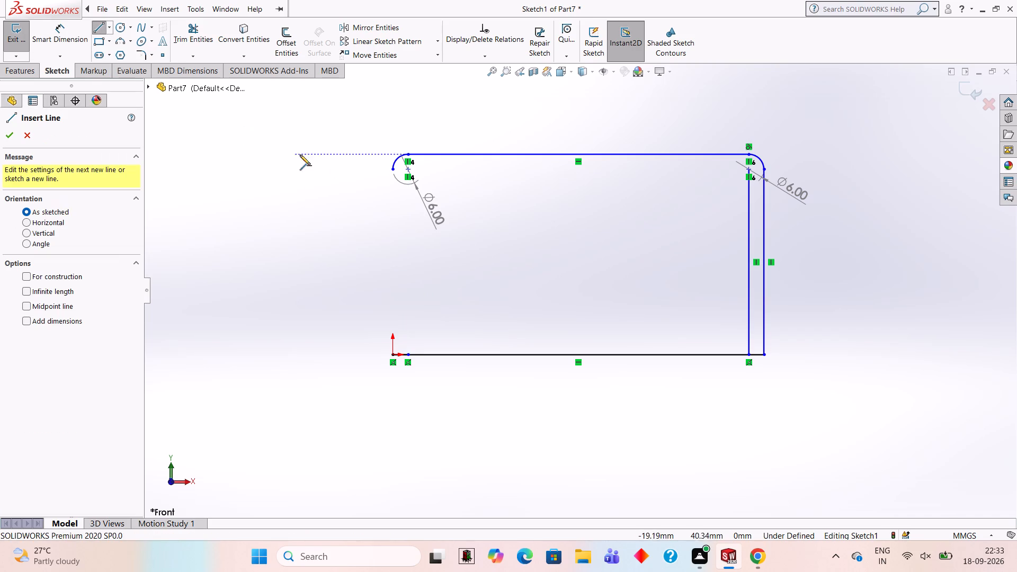
left_click(391, 170)
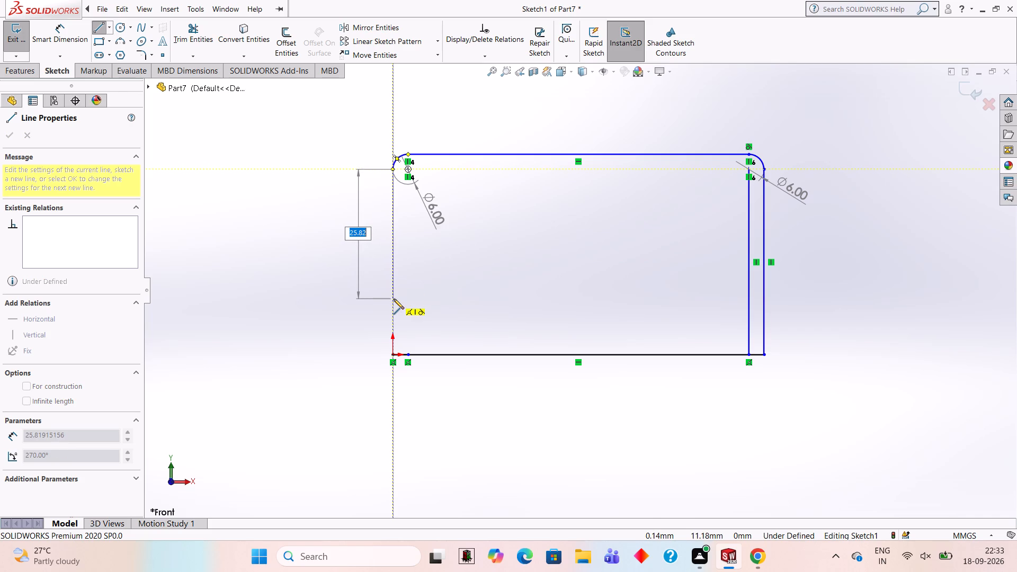
type("34")
key("Return")
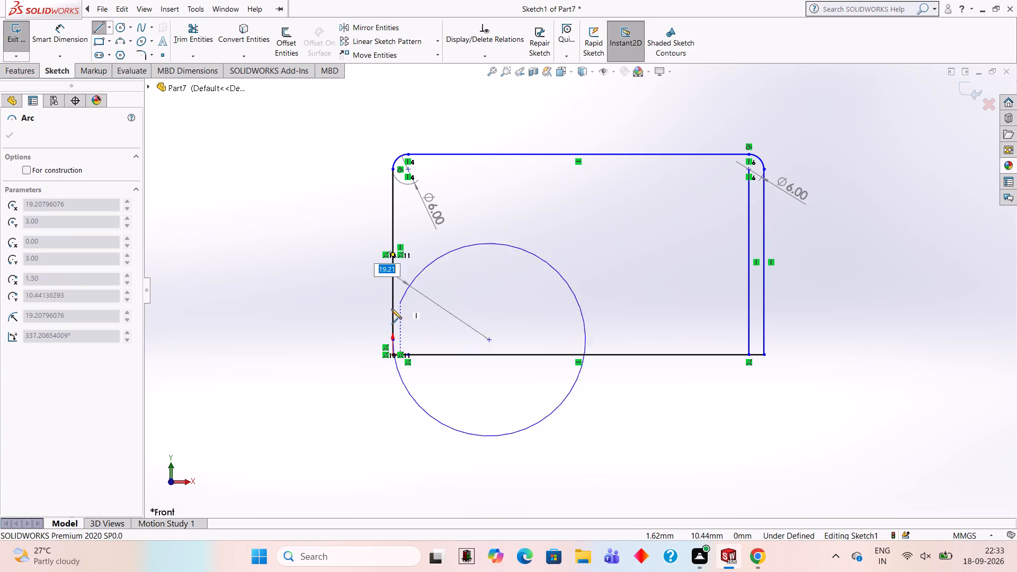
key("Escape")
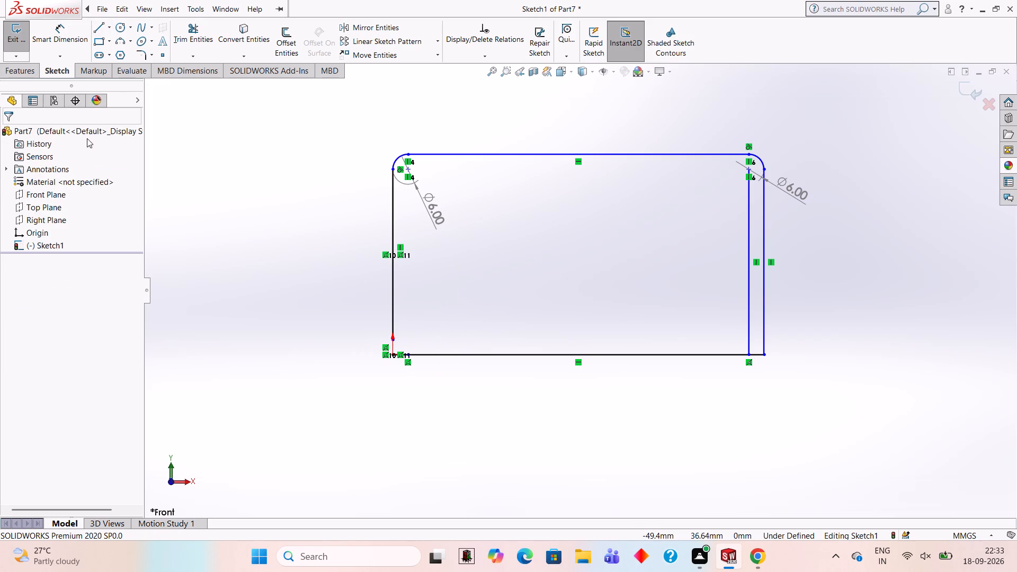
left_click(104, 29)
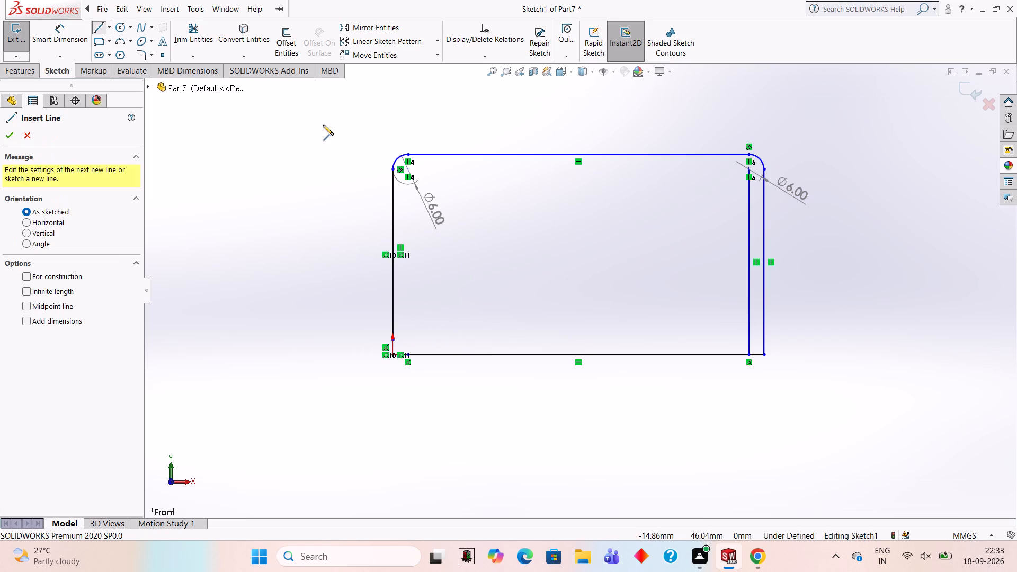
left_click(408, 171)
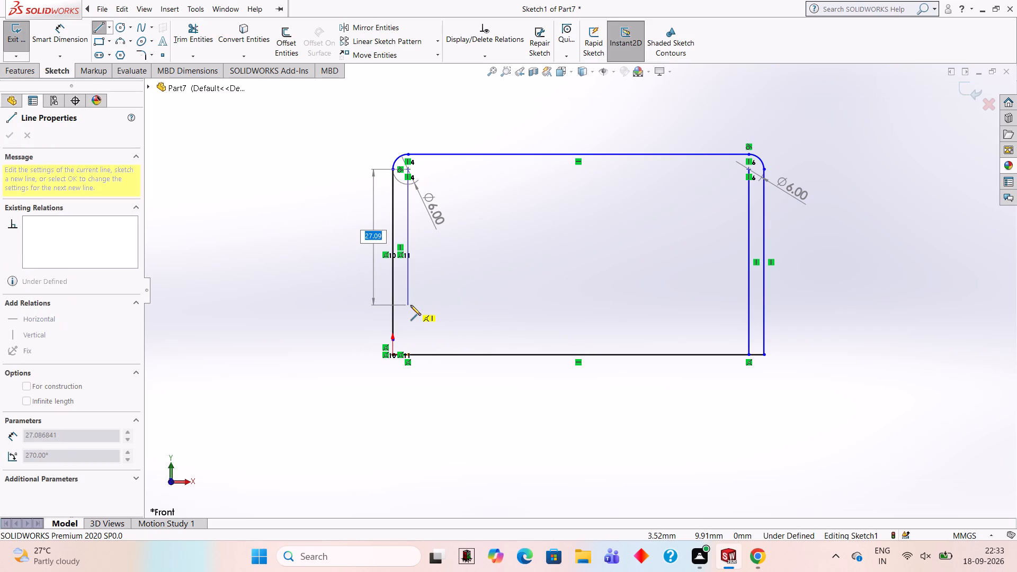
type("34")
key("Return")
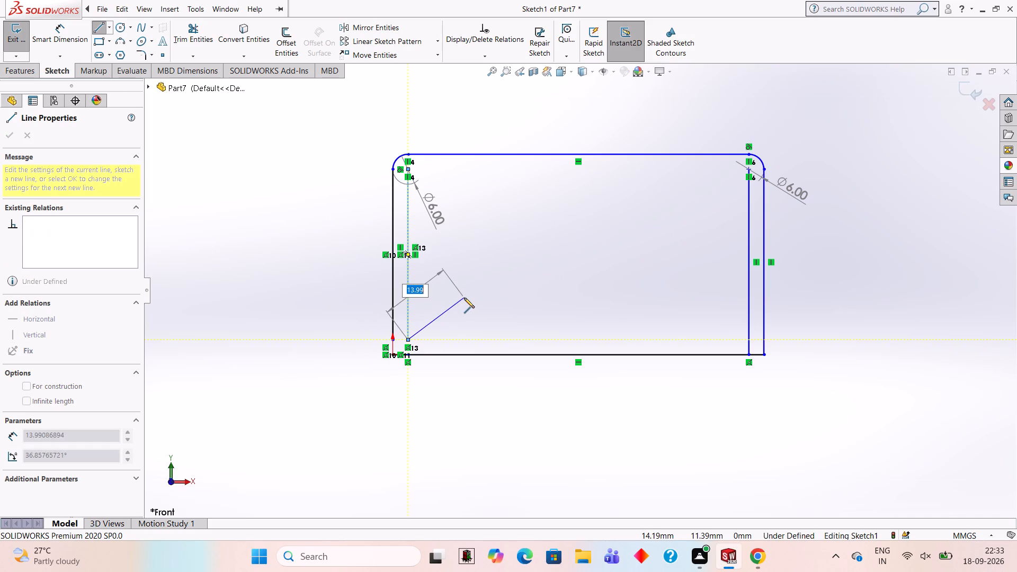
key("Escape")
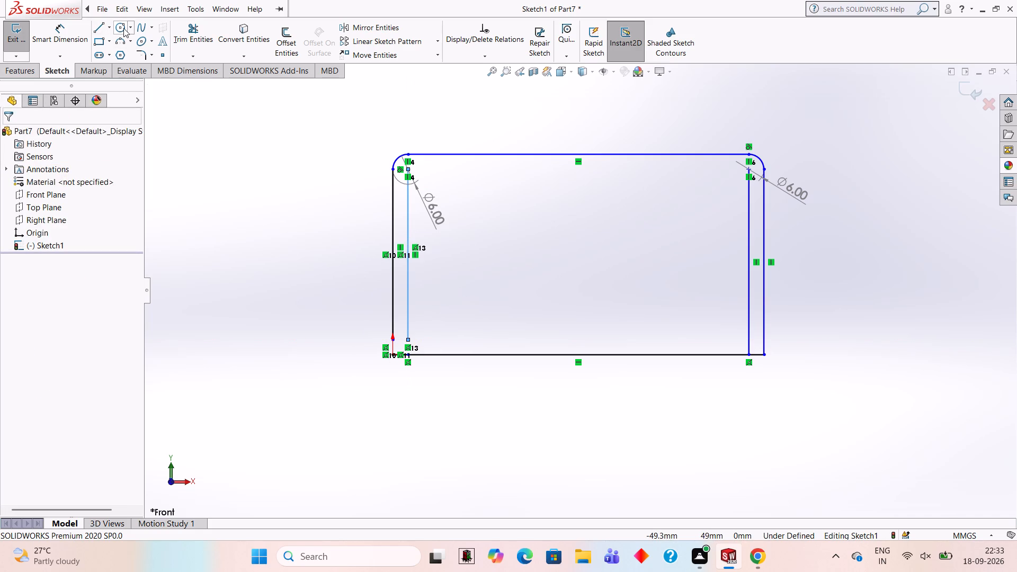
Draw a 6 mm diameter circle centred on the lower end of the inner 34 mm line.
left_click(123, 28)
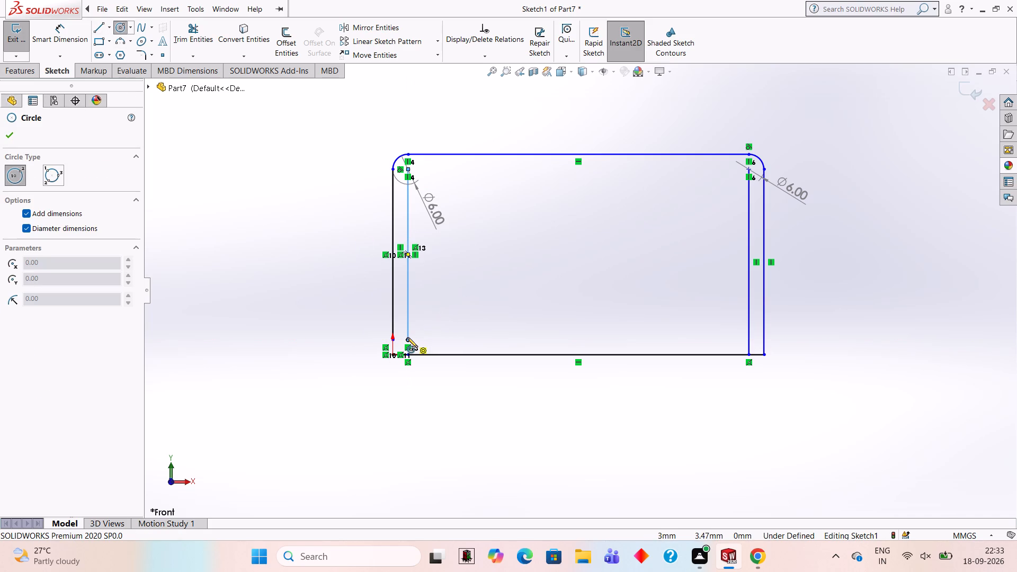
left_click(407, 337)
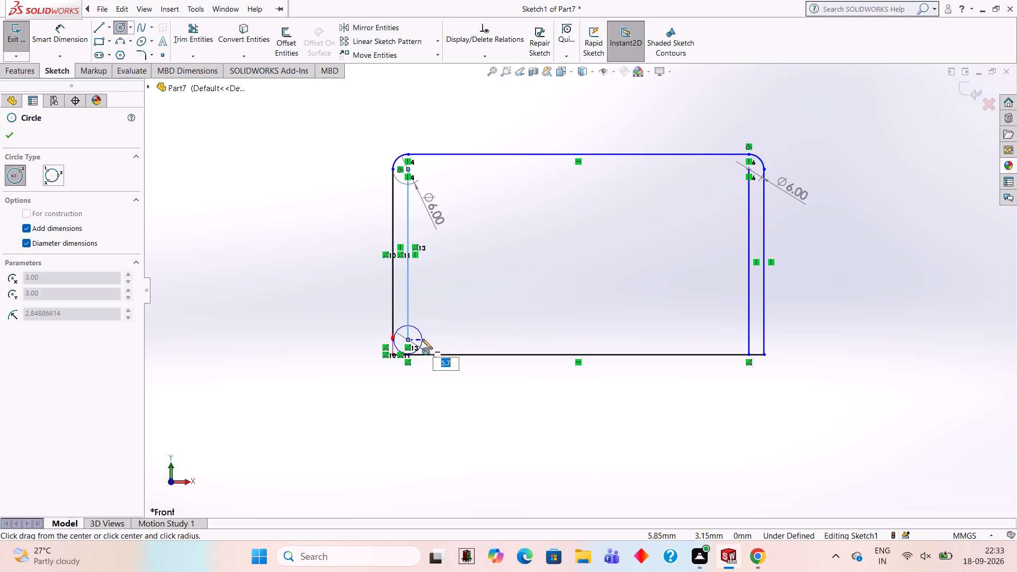
key("6")
key("Return")
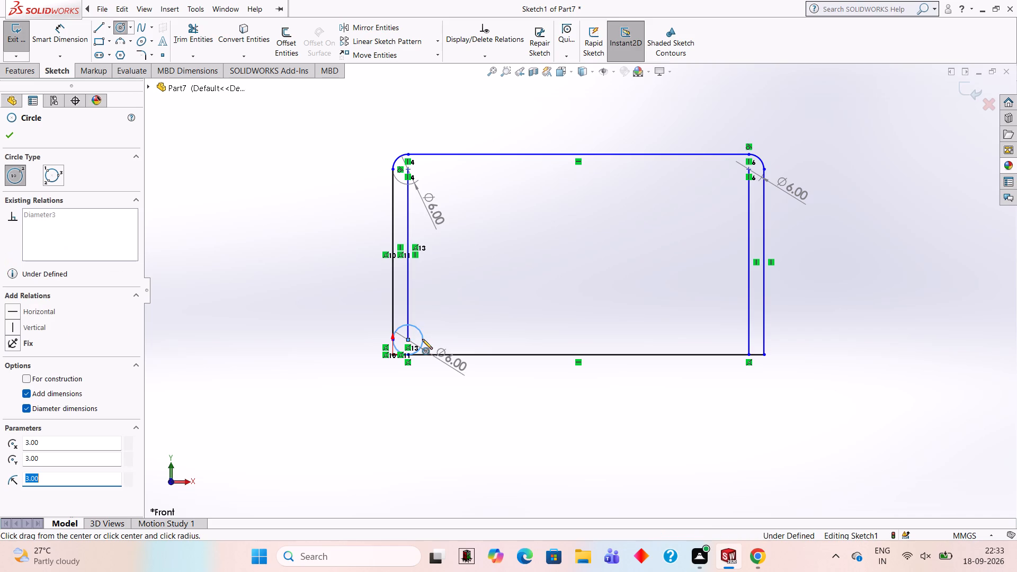
key("Escape")
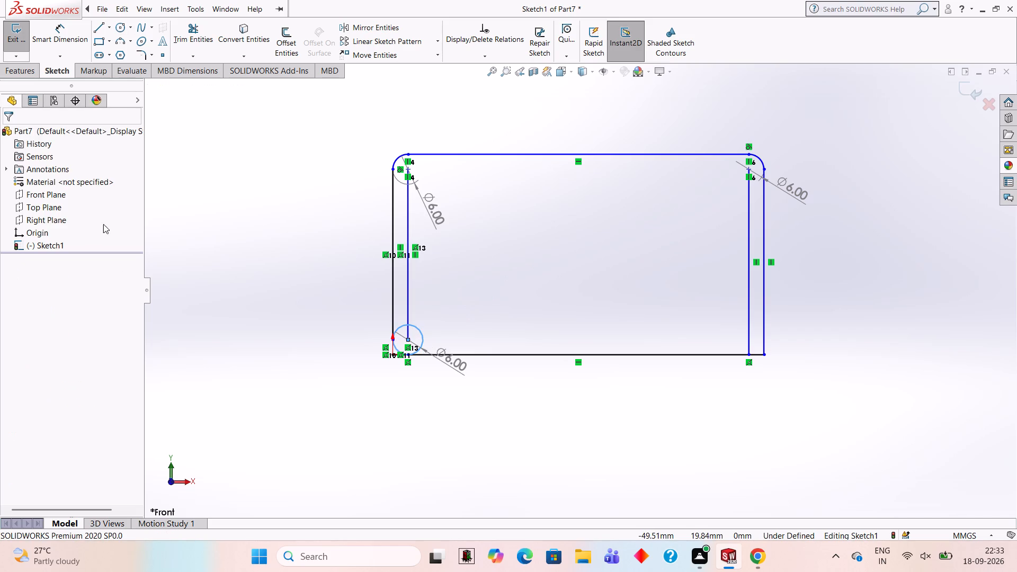
Trim away the inner 34 mm line and the new circle, keeping only the outer quarter arc that rounds the corner at the origin.
left_click(181, 39)
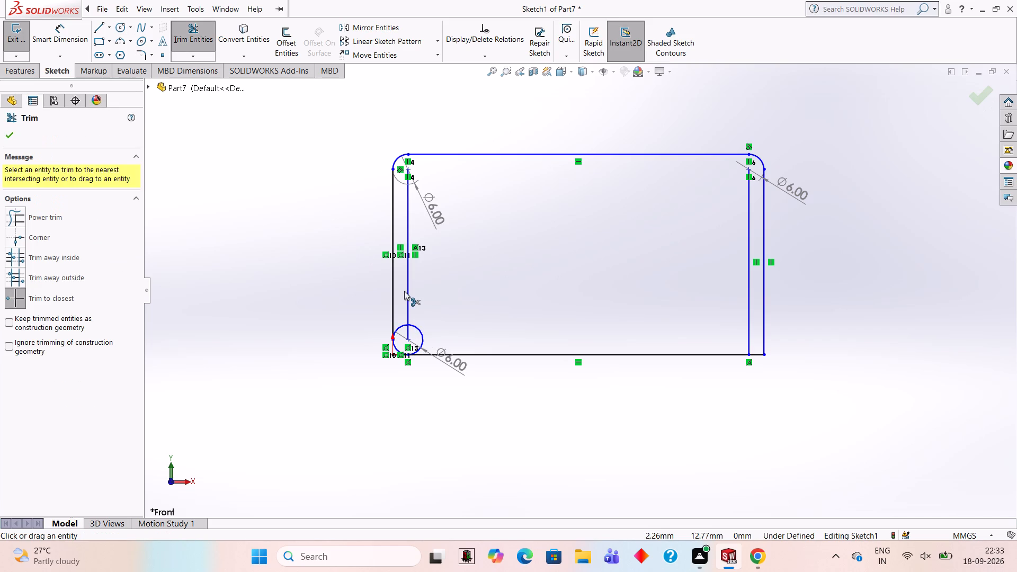
left_click(408, 296)
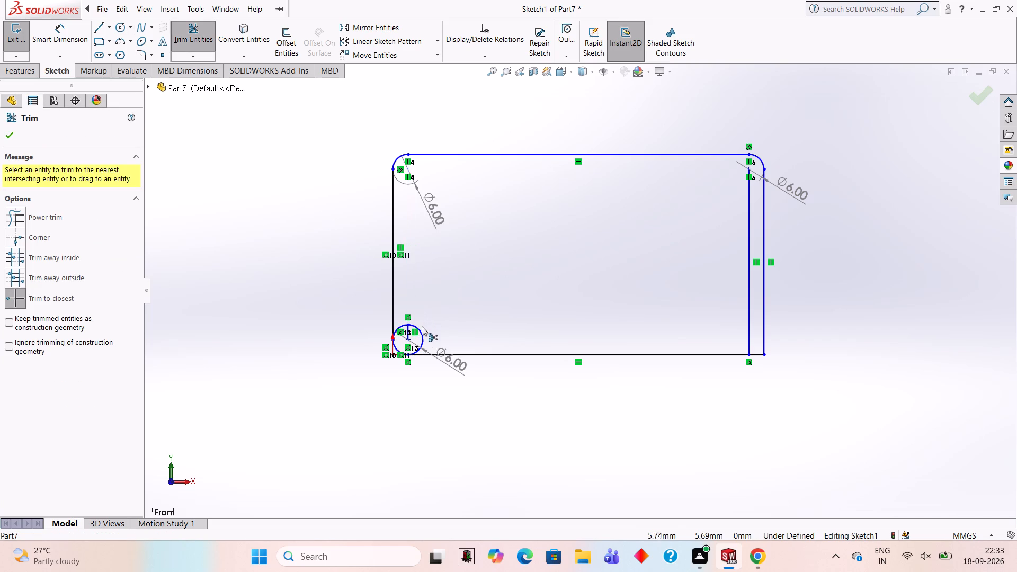
left_click(417, 329)
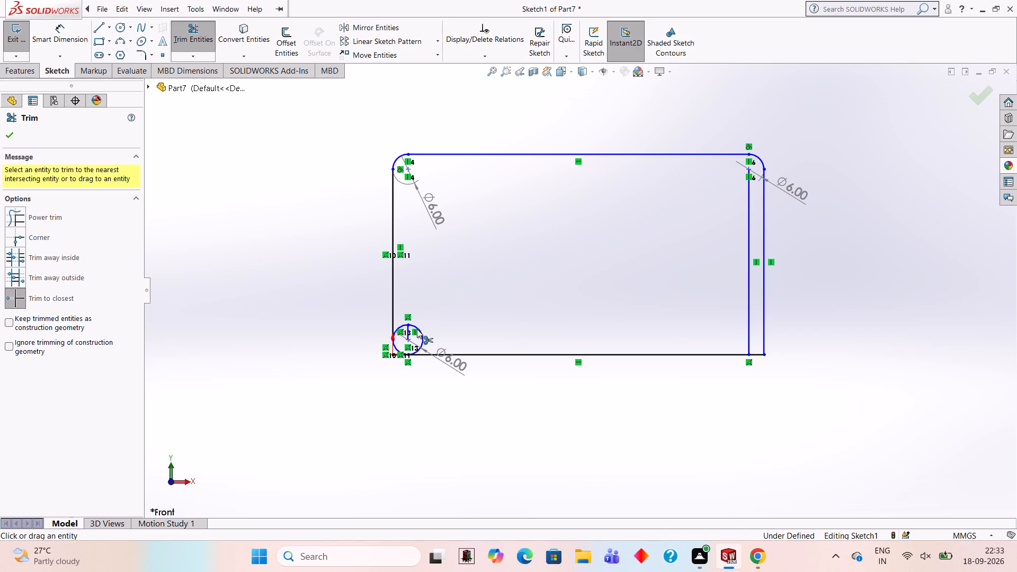
left_click(423, 334)
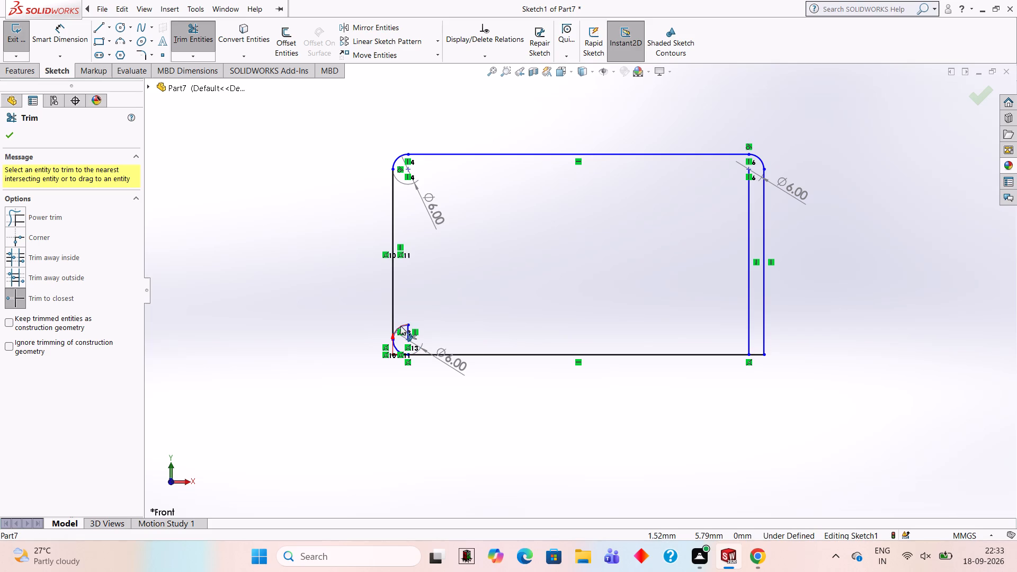
left_click(400, 326)
left_click(408, 326)
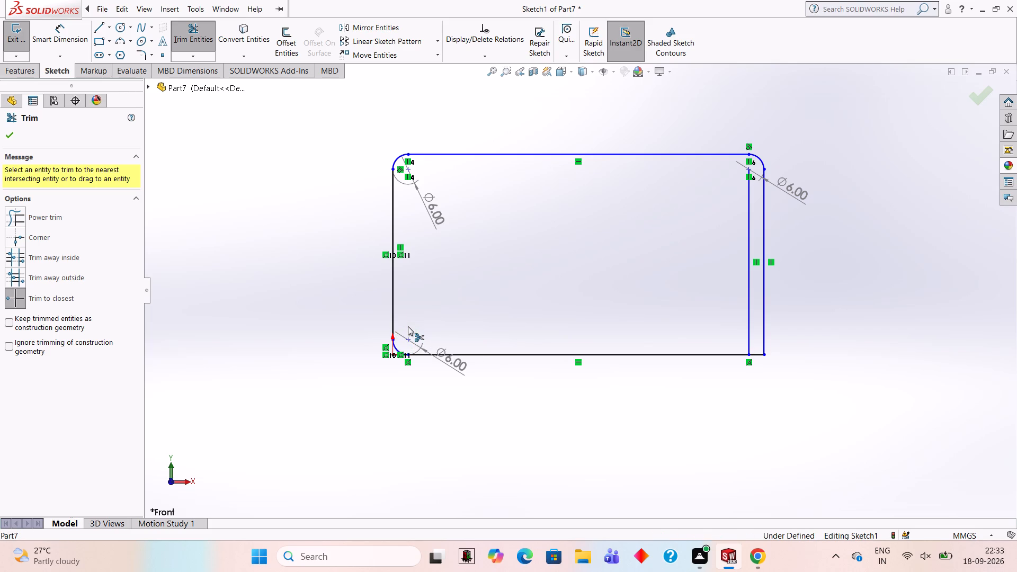
Trim away the outer 34 mm vertical line and the base segment between the origin and the lower arc's end.
left_click(392, 209)
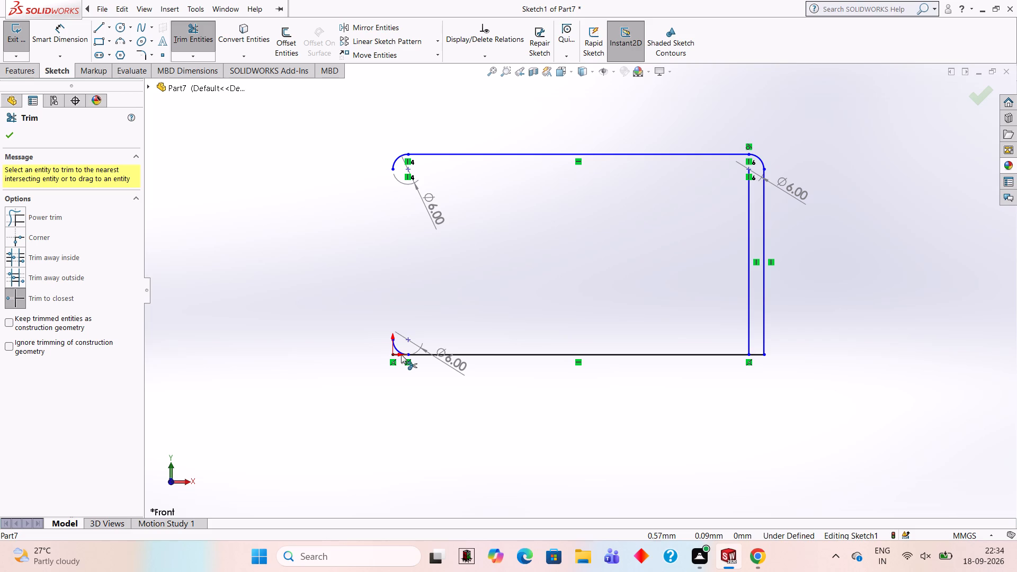
left_click(397, 354)
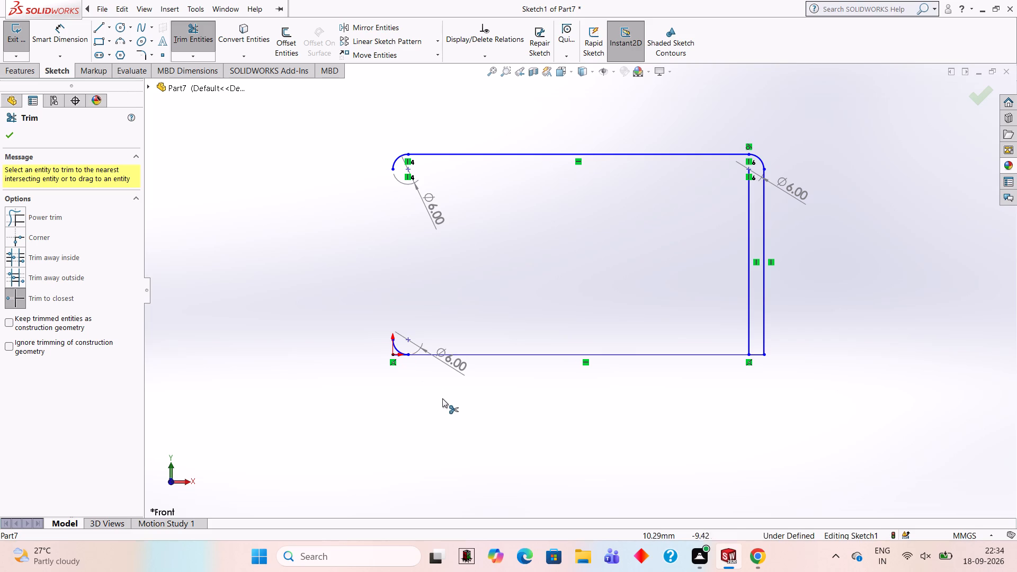
scroll(413, 370, "down", 8)
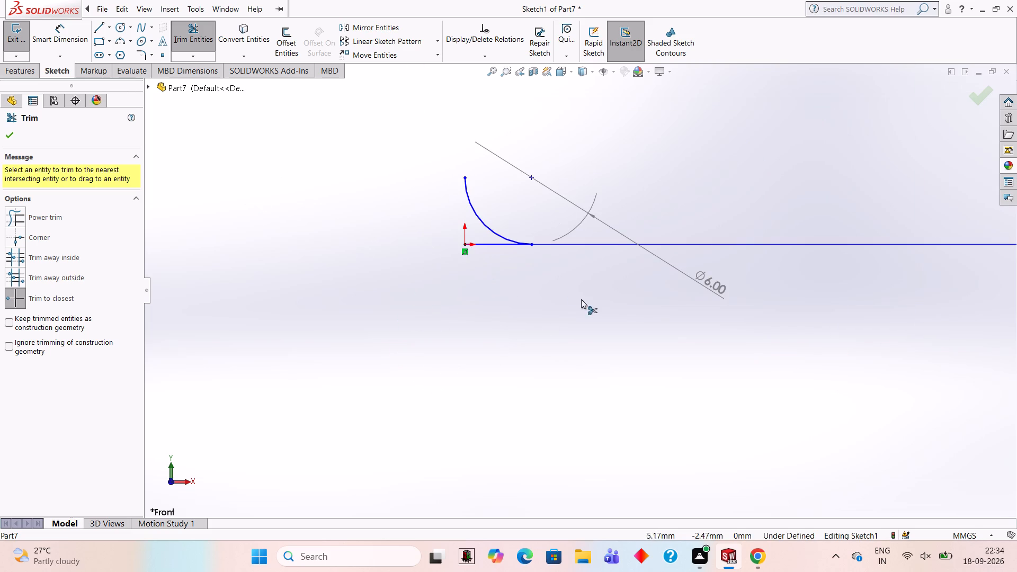
left_click(489, 245)
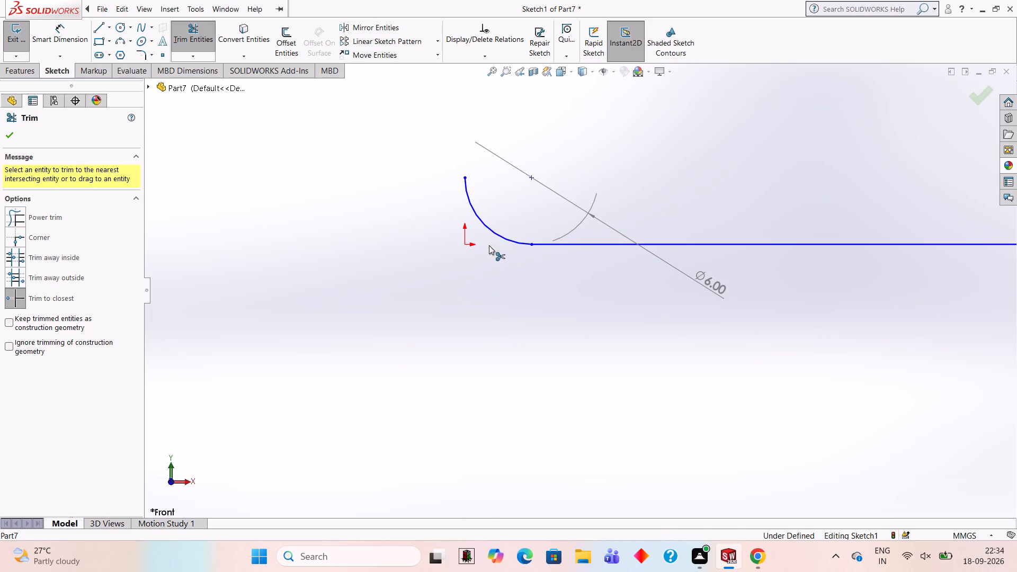
Trim away both vertical lines on the side opposite the origin and the 3 mm base segment beyond the inner line.
scroll(494, 245, "up", 6)
scroll(868, 245, "up", 2)
scroll(863, 245, "down", 1)
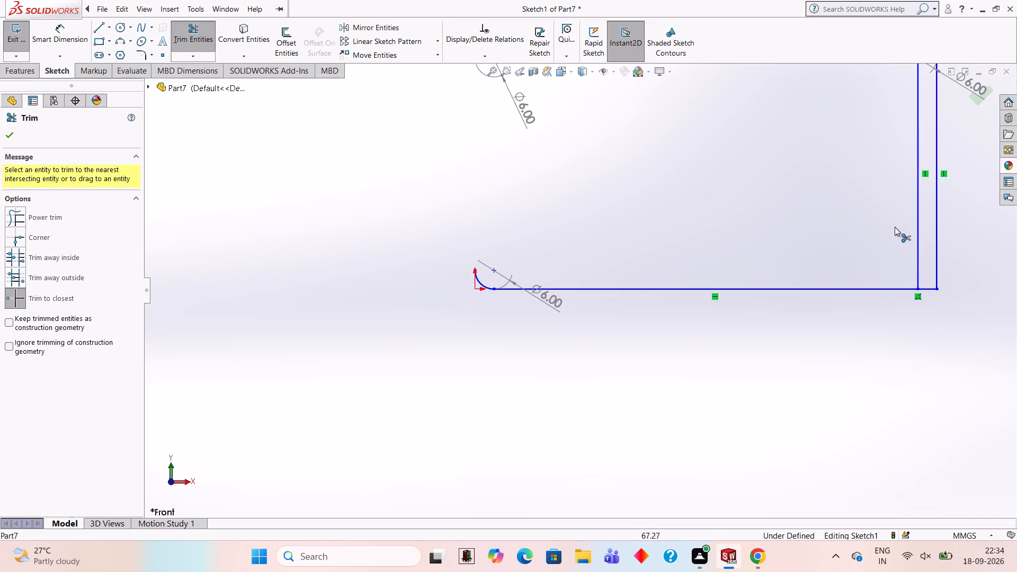
scroll(898, 221, "down", 2)
scroll(908, 194, "up", 3)
scroll(599, 175, "down", 1)
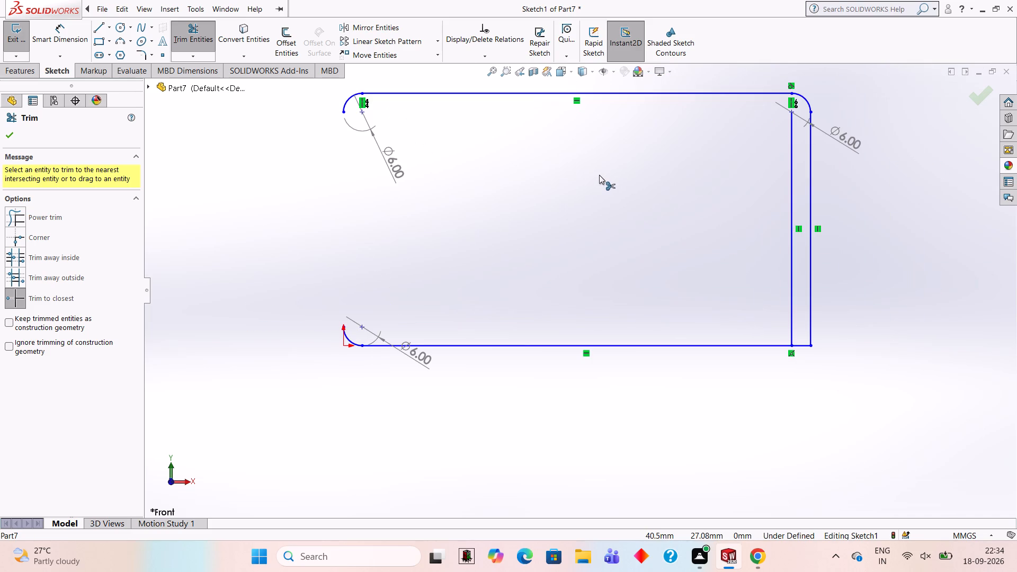
left_click(810, 272)
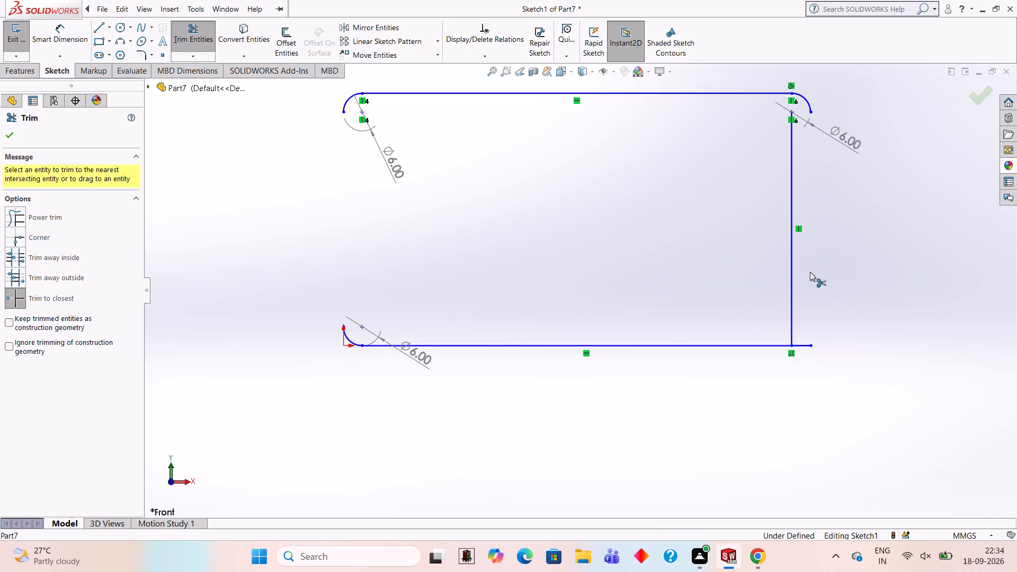
left_click(793, 263)
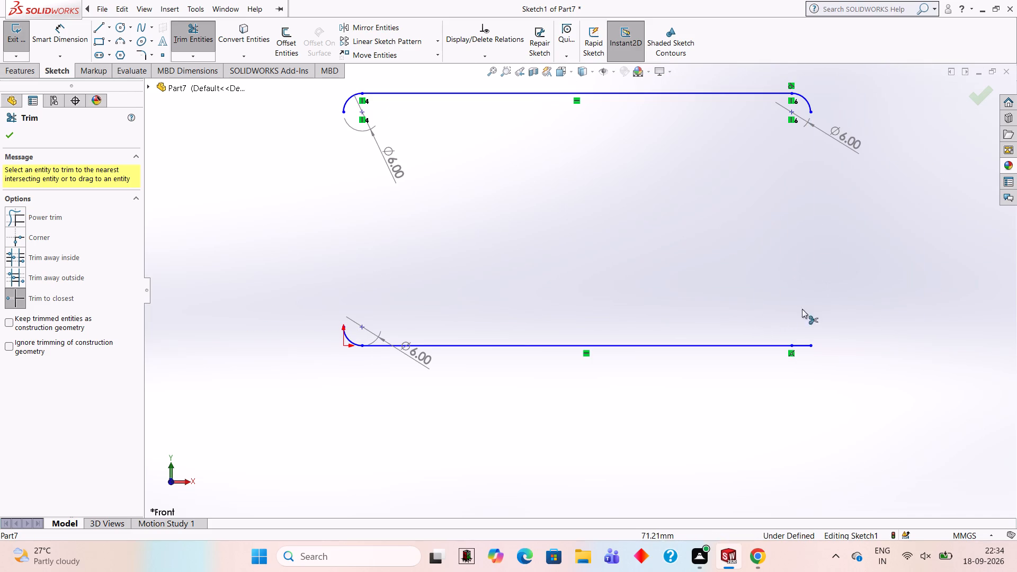
left_click(806, 347)
left_click(801, 347)
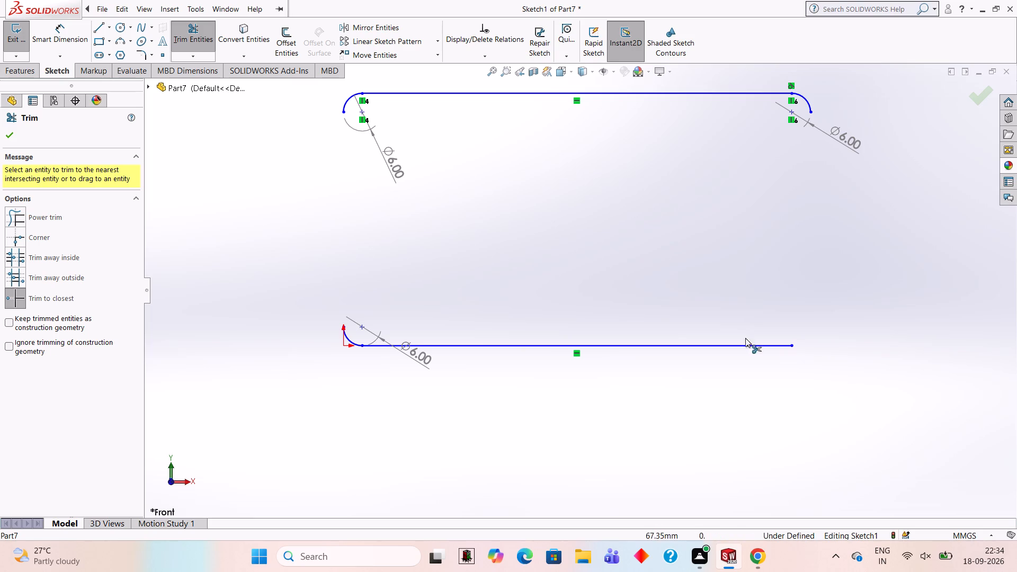
Draw a 34 mm vertical line downward from the centre of the upper corner arc on the side opposite the origin.
left_click(99, 31)
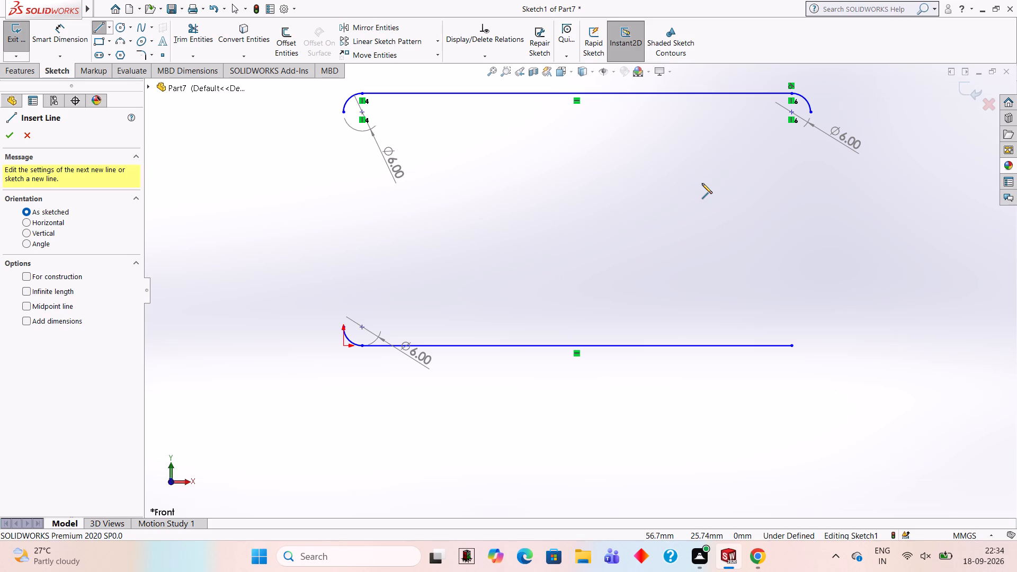
left_click(790, 114)
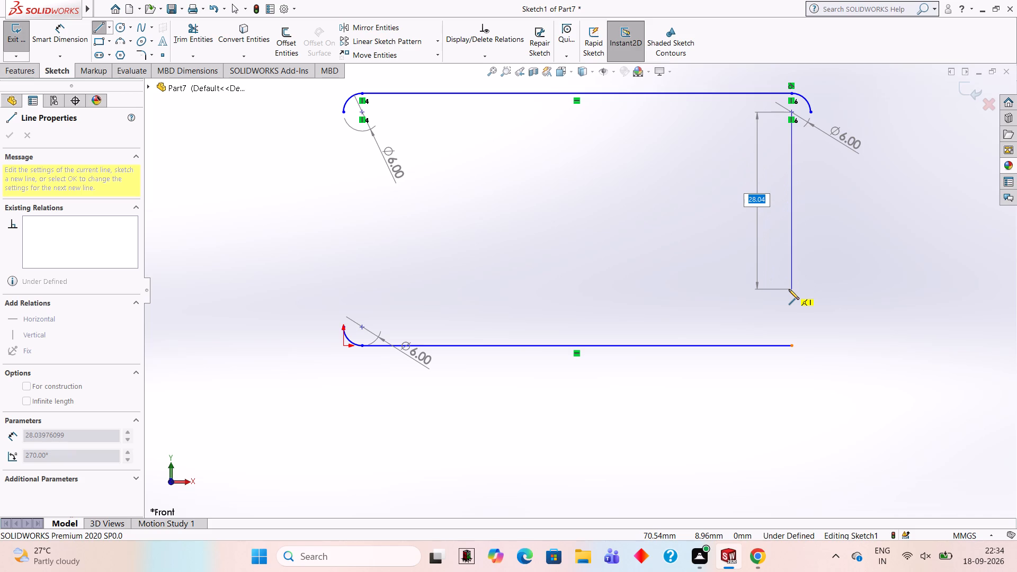
type("34")
key("Return")
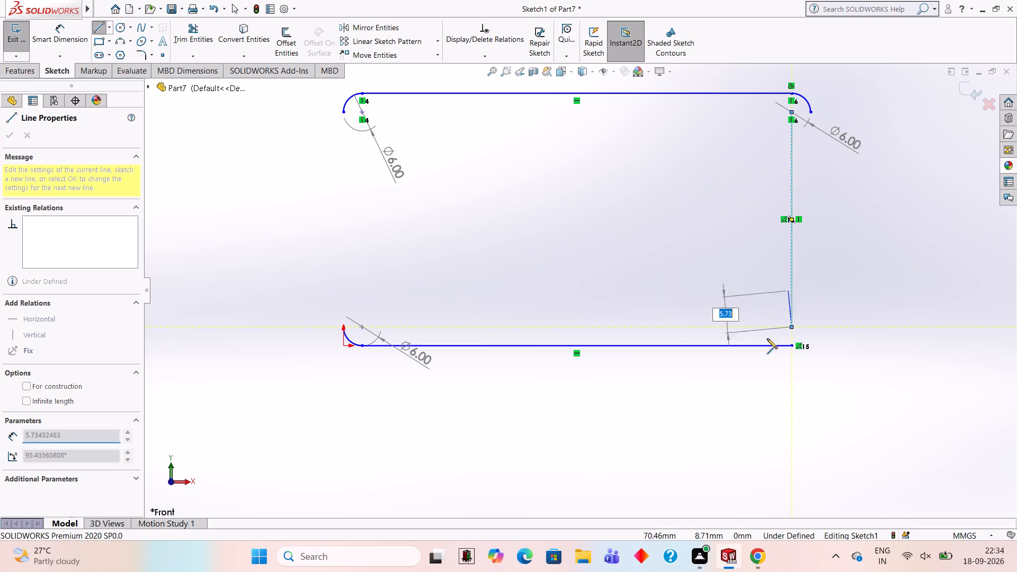
key("Escape")
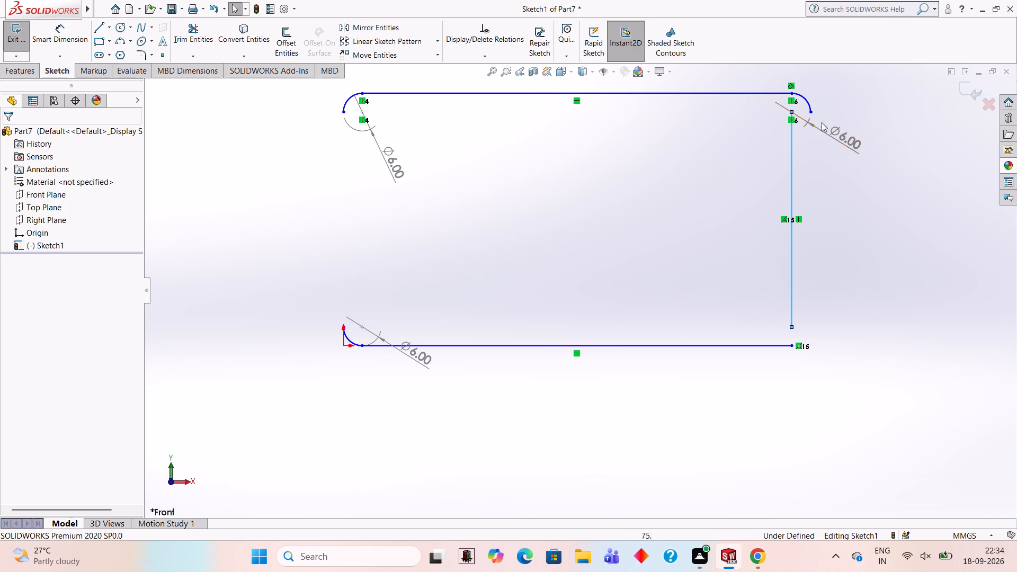
Draw a 34 mm vertical line downward from the outer end of that same upper corner arc.
left_click(810, 113)
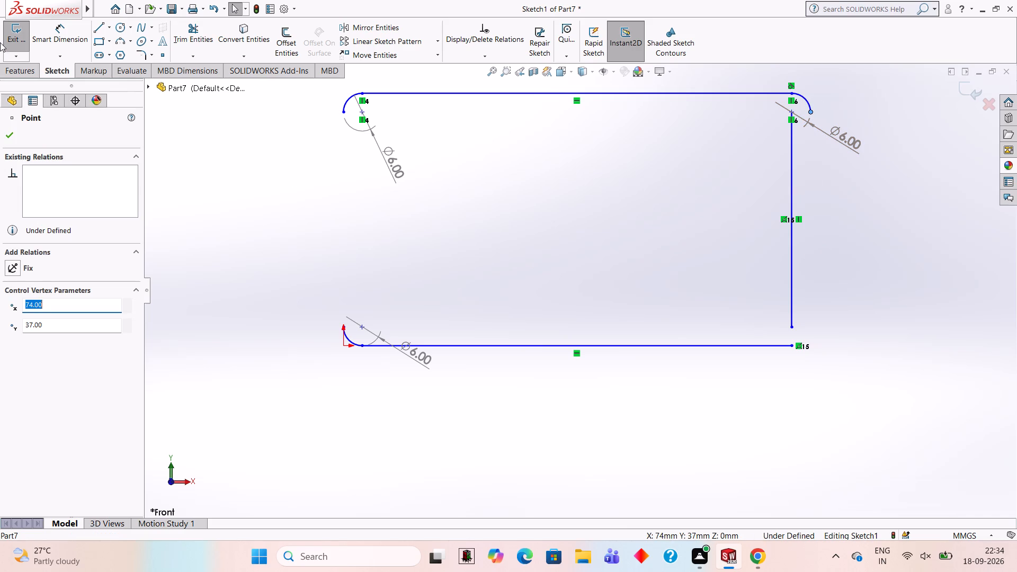
left_click(93, 29)
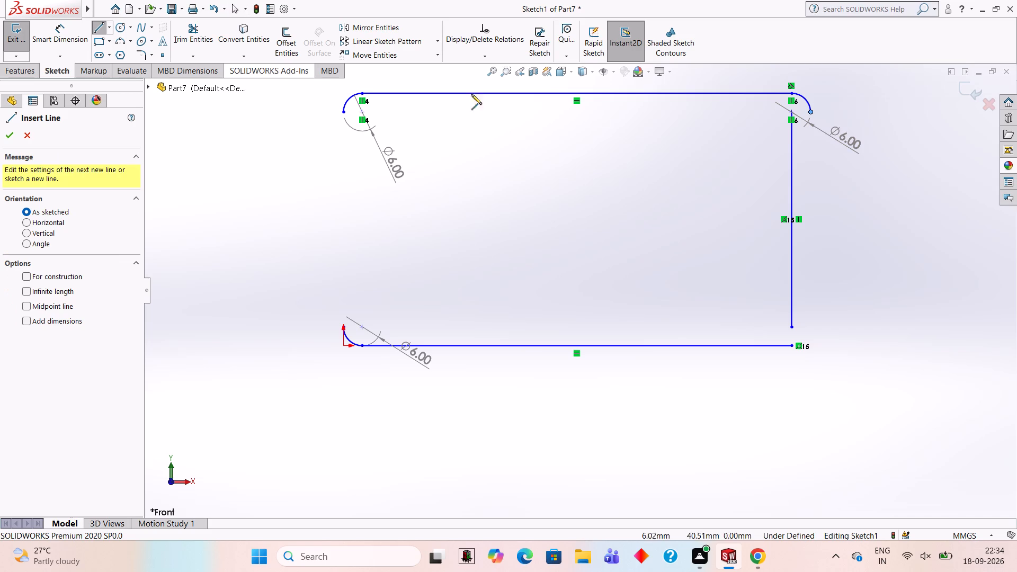
left_click(810, 112)
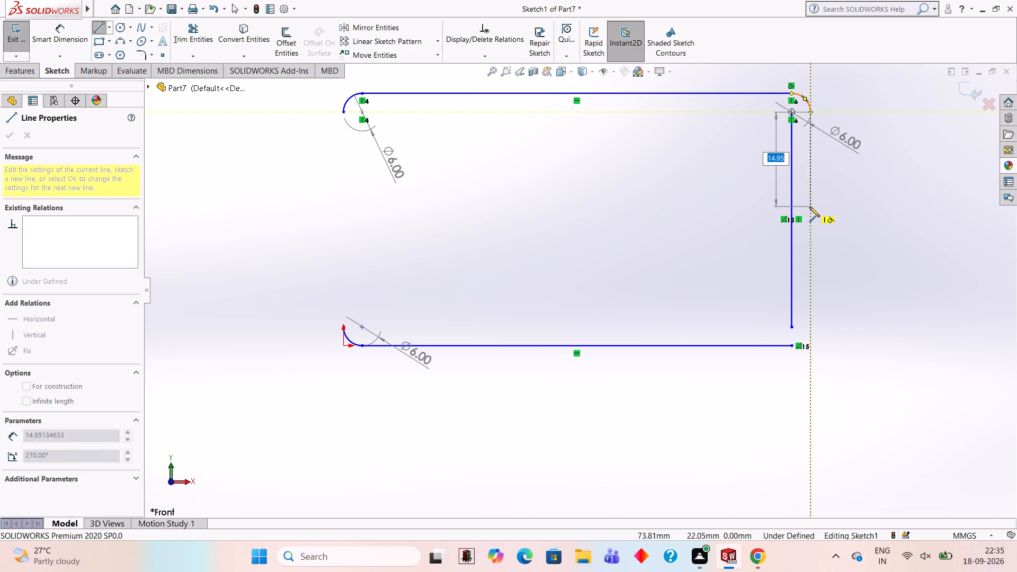
type("34")
key("Return")
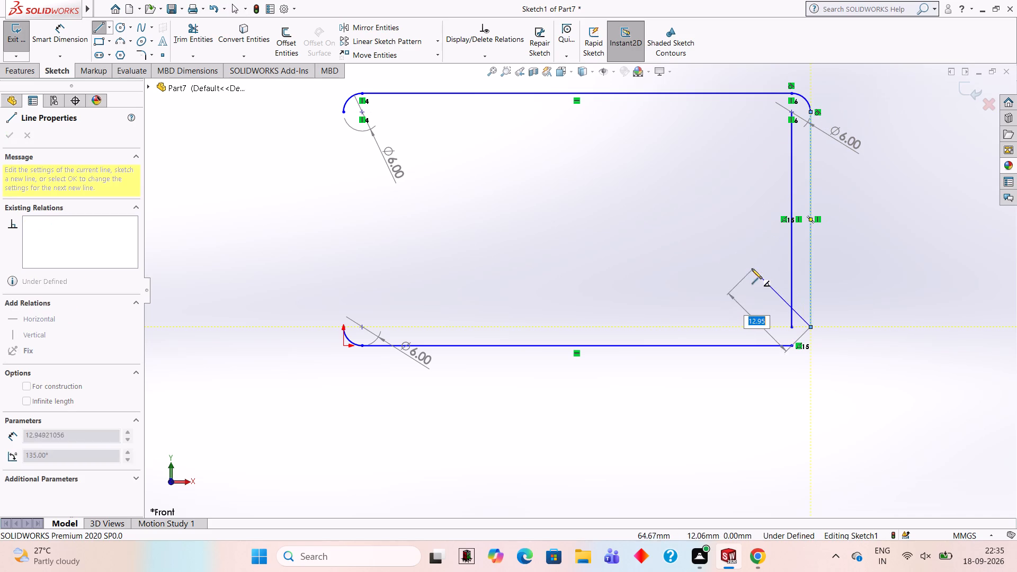
key("Escape")
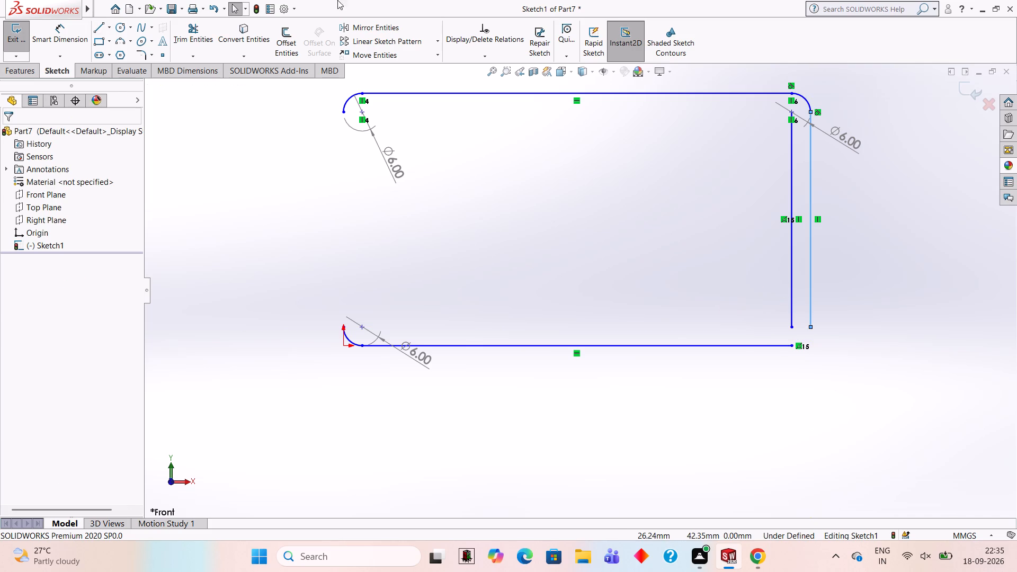
Draw a 6 mm diameter circle centred on the lower end of the inner 34 mm line.
left_click(123, 28)
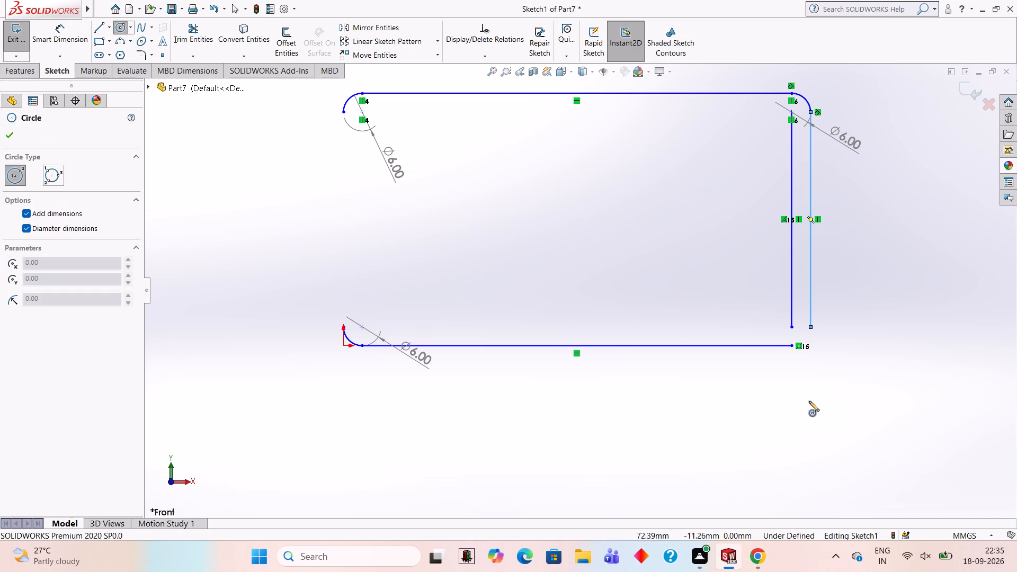
left_click(793, 327)
key("6")
key("Return")
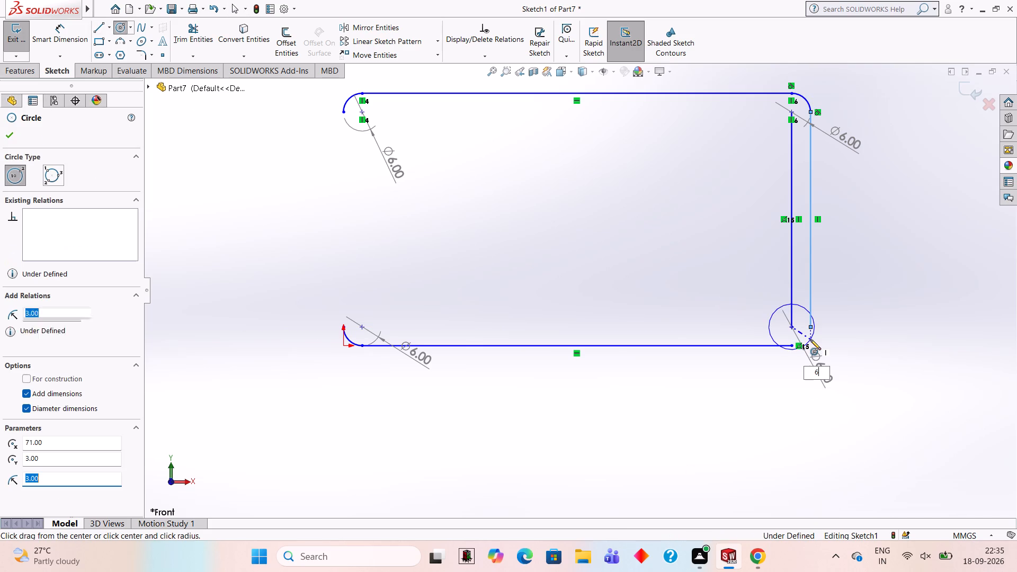
Trim away the inner 34 mm line and the new circle, keeping only its outer quarter arc rounding the lower corner.
left_click(186, 38)
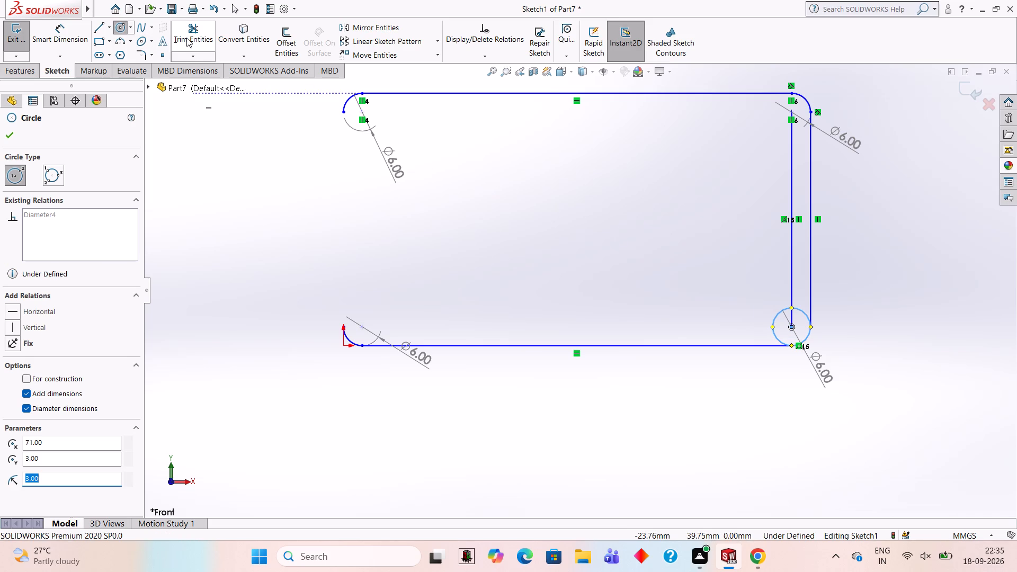
left_click(776, 312)
left_click(801, 314)
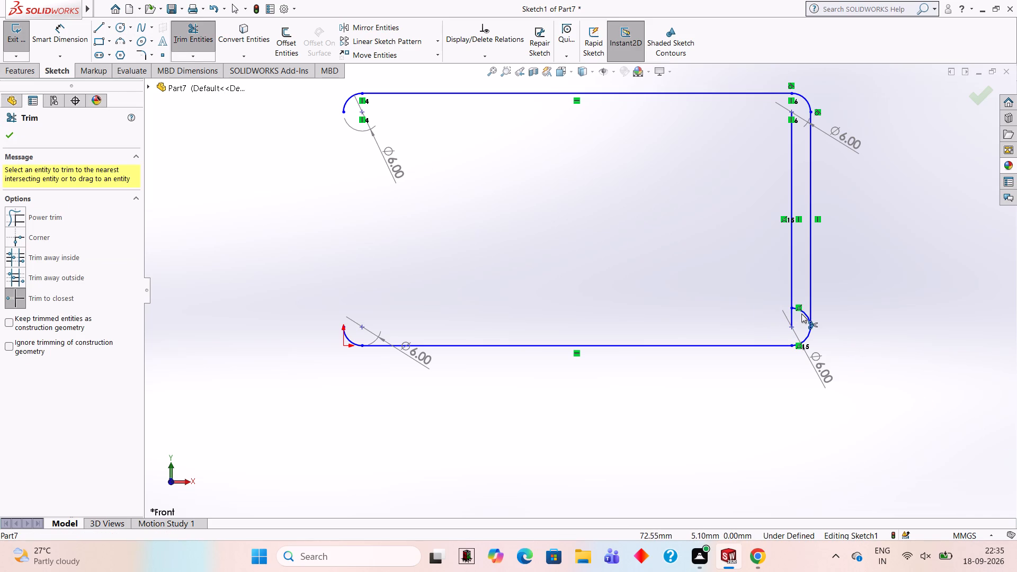
left_click(793, 305)
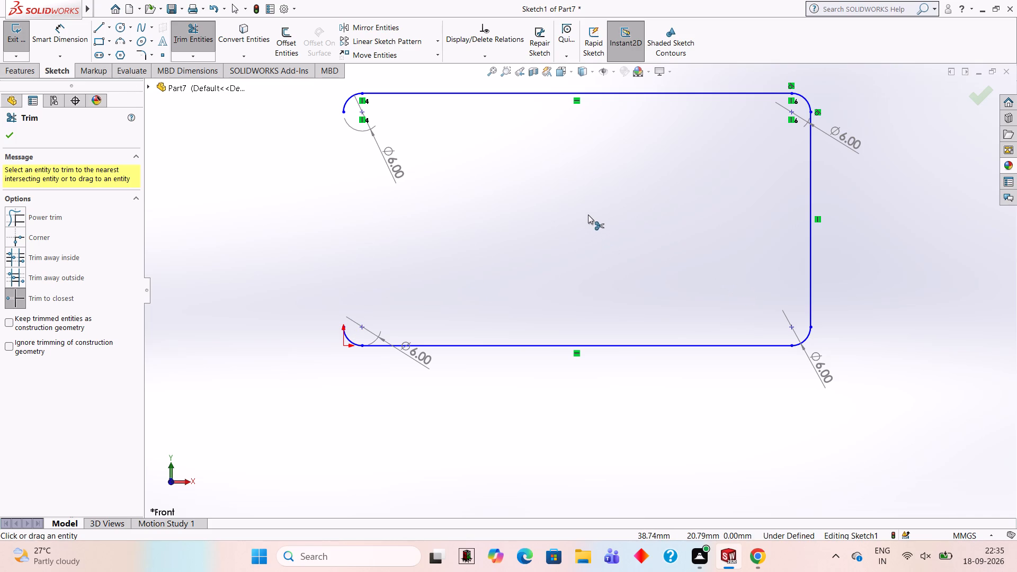
Draw a 10 mm vertical line upward from the upper end of the corner arc at the origin.
scroll(588, 215, "up", 2)
scroll(588, 215, "down", 1)
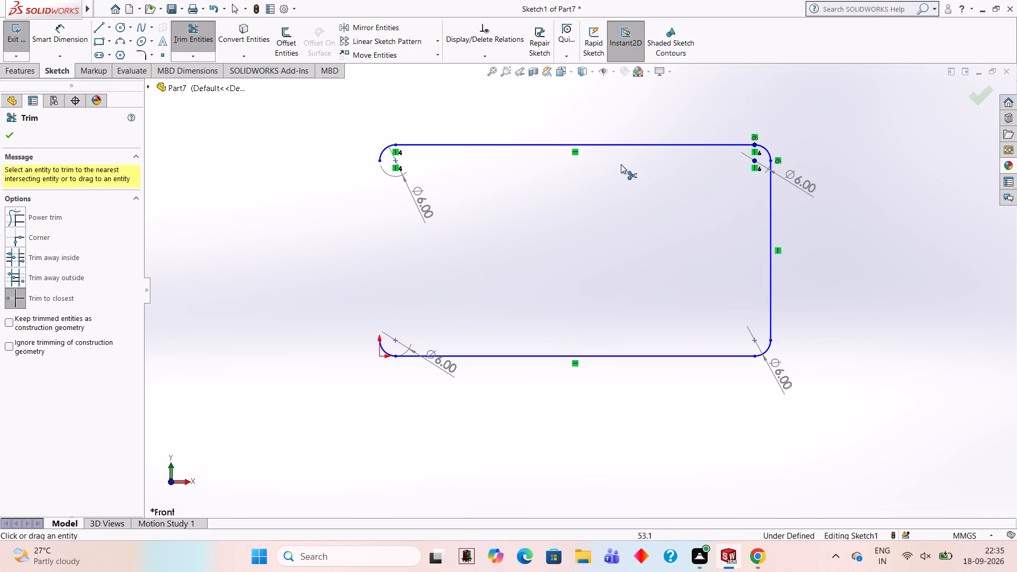
left_click(102, 33)
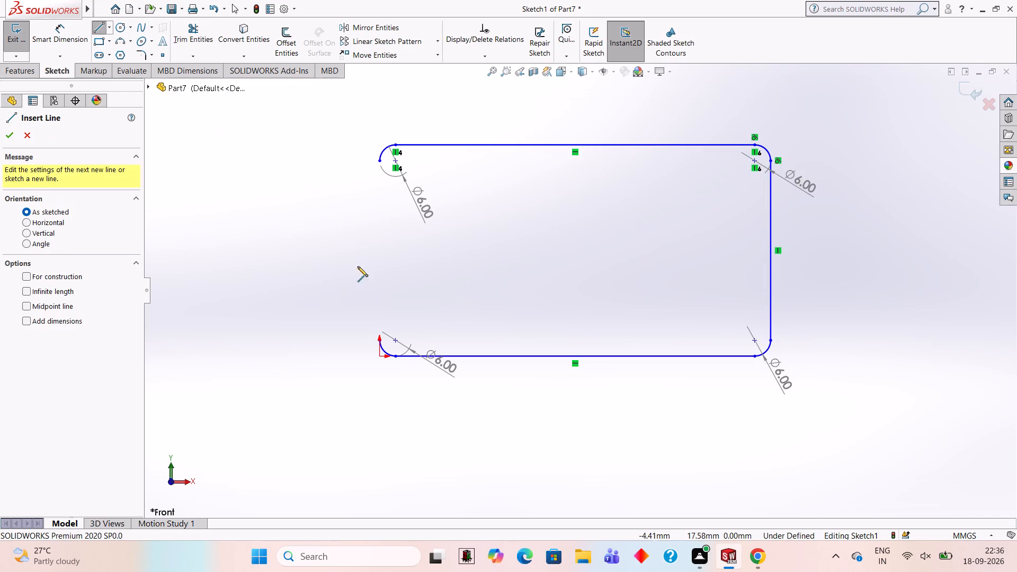
left_click(378, 337)
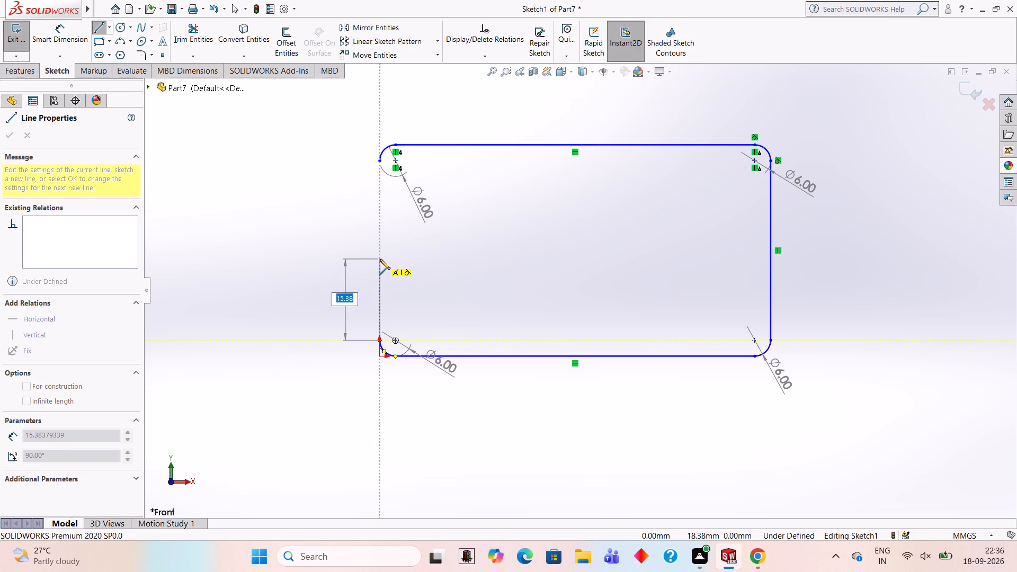
type("10")
key("Return")
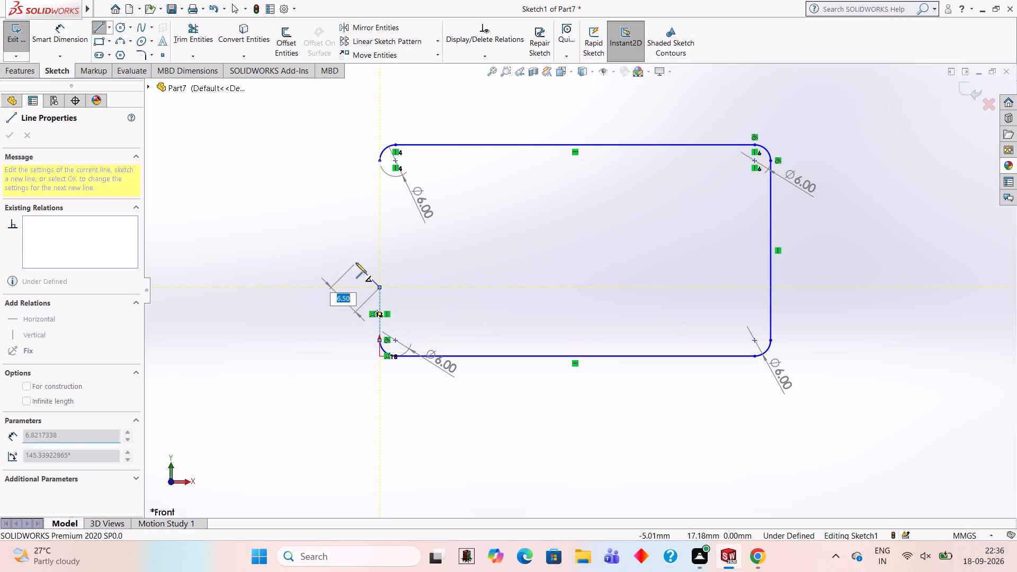
key("Escape")
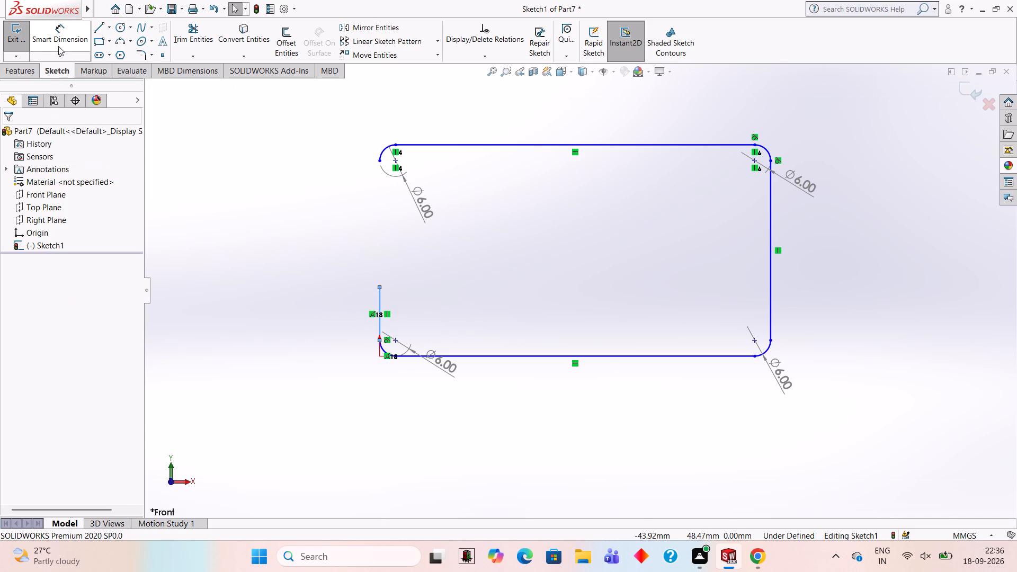
Draw a 10 mm vertical line downward from the open end of the upper corner arc above the origin.
left_click(98, 28)
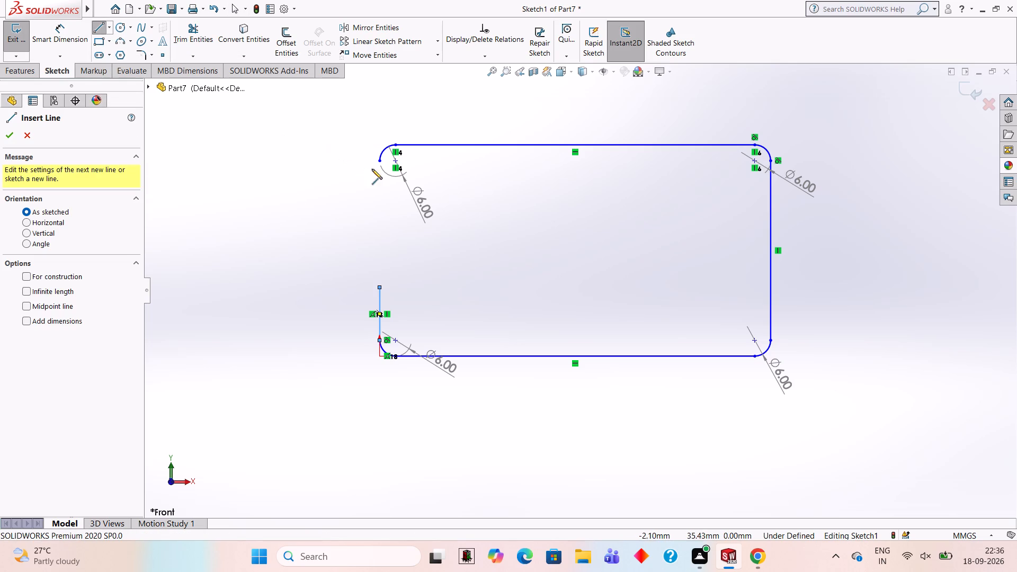
left_click(379, 161)
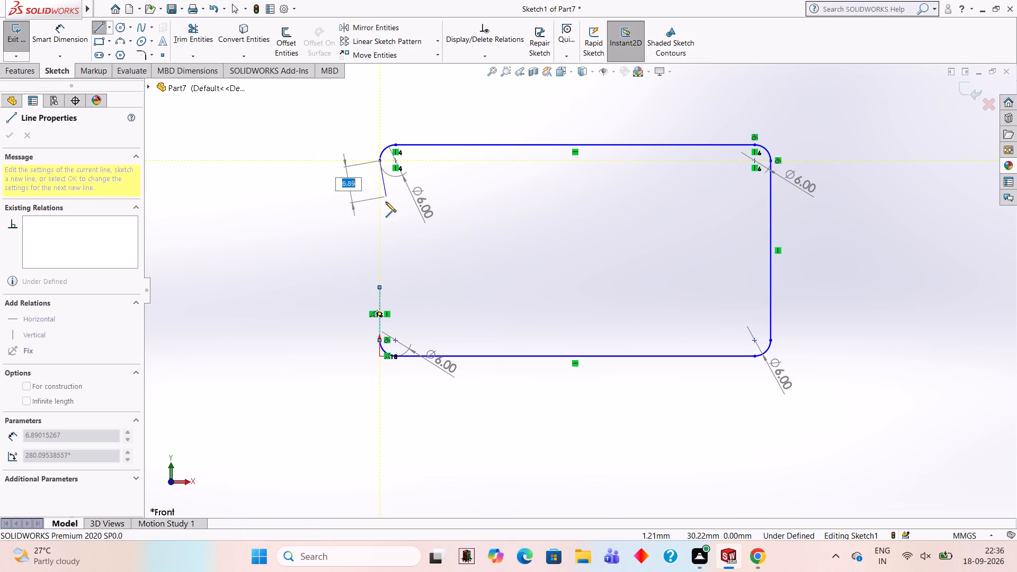
type("10")
key("Return")
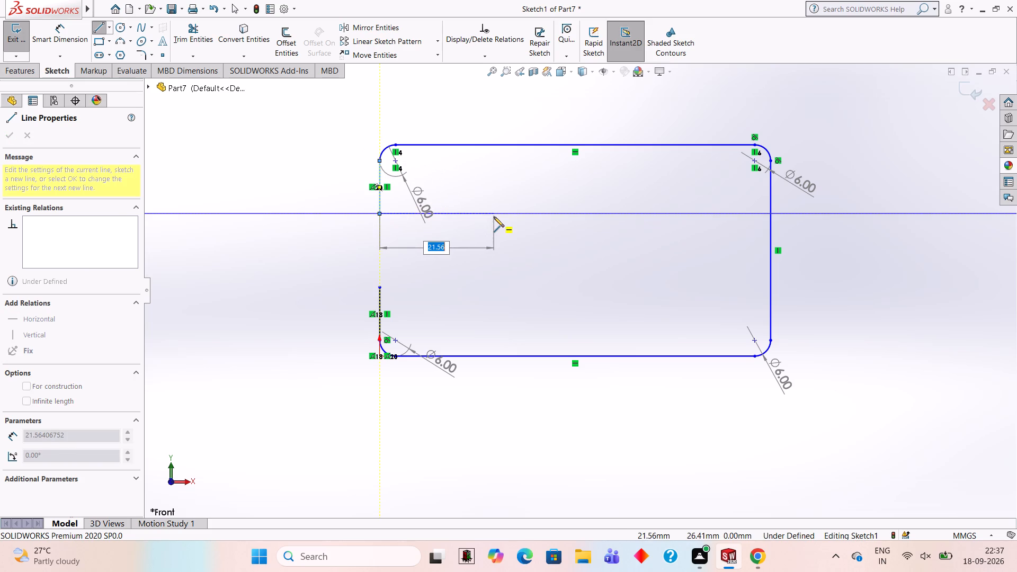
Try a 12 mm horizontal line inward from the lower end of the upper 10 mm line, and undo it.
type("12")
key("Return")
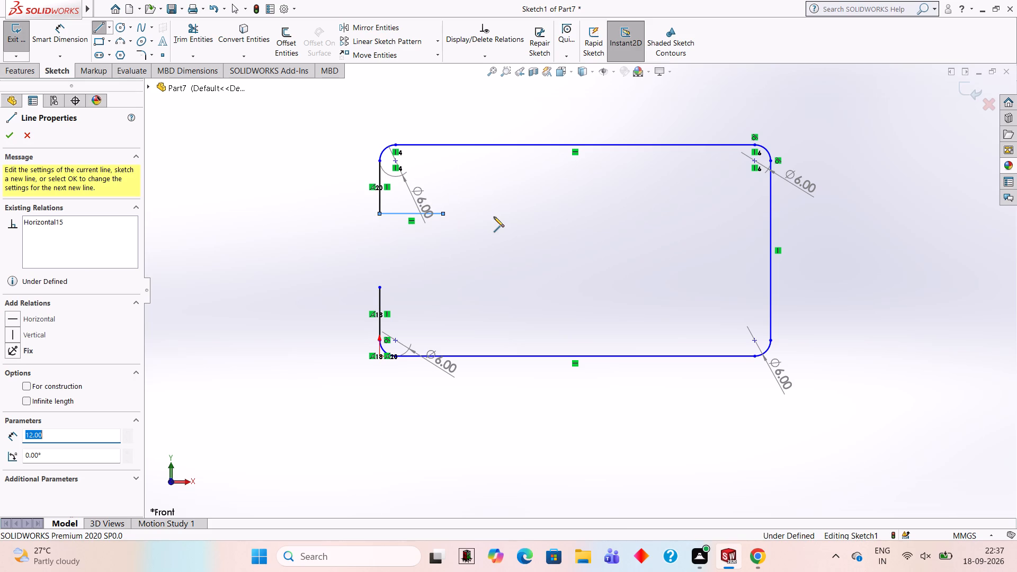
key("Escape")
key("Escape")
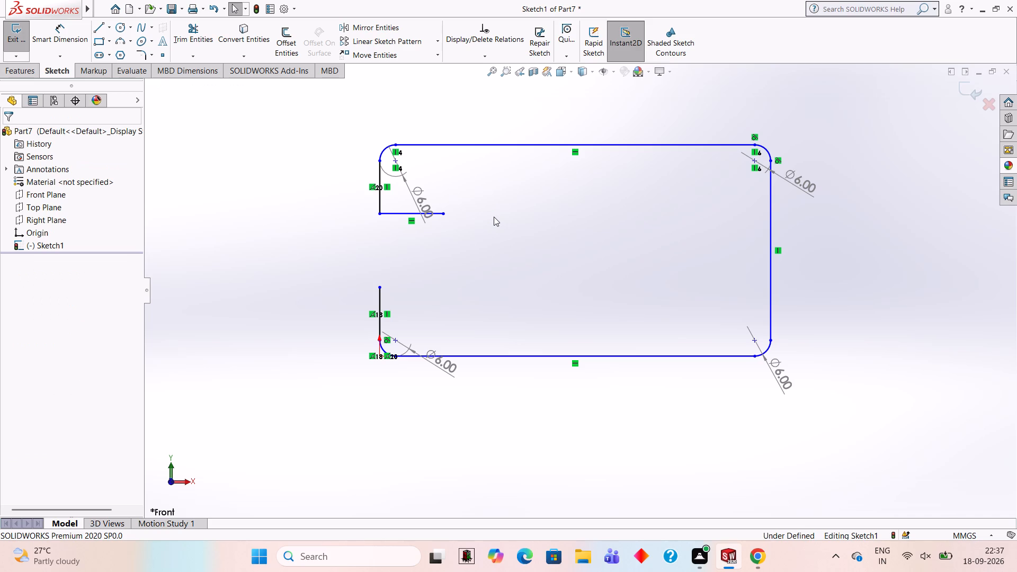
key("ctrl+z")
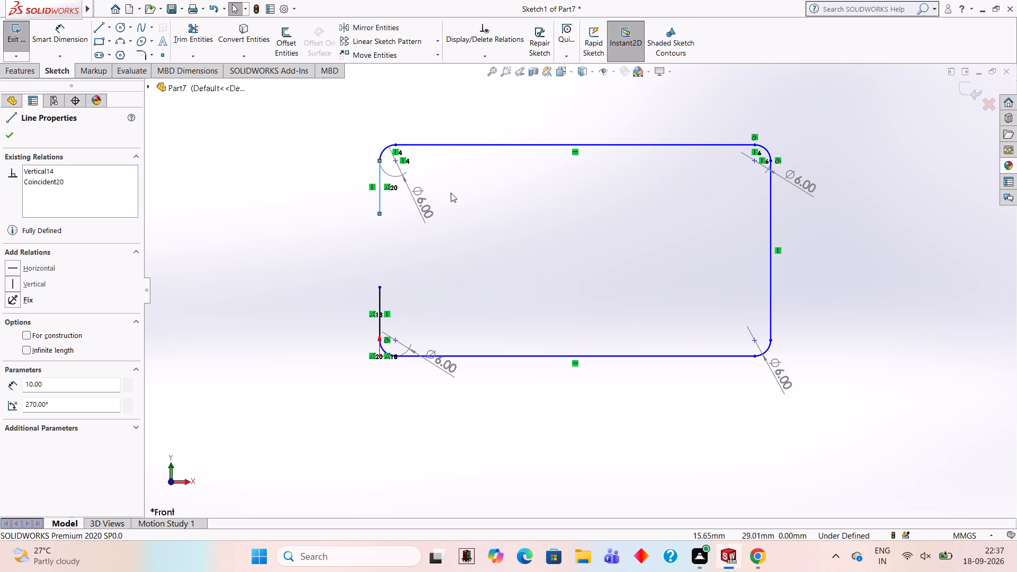
Draw a 12 mm horizontal line inward from the lower end of the upper 10 mm line.
left_click(99, 30)
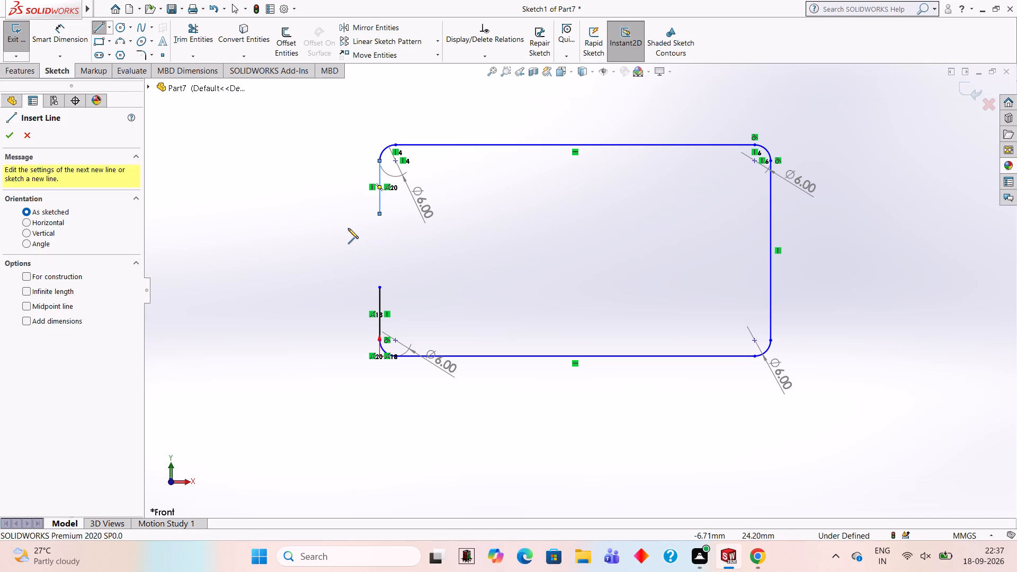
left_click(380, 212)
type("12")
key("Return")
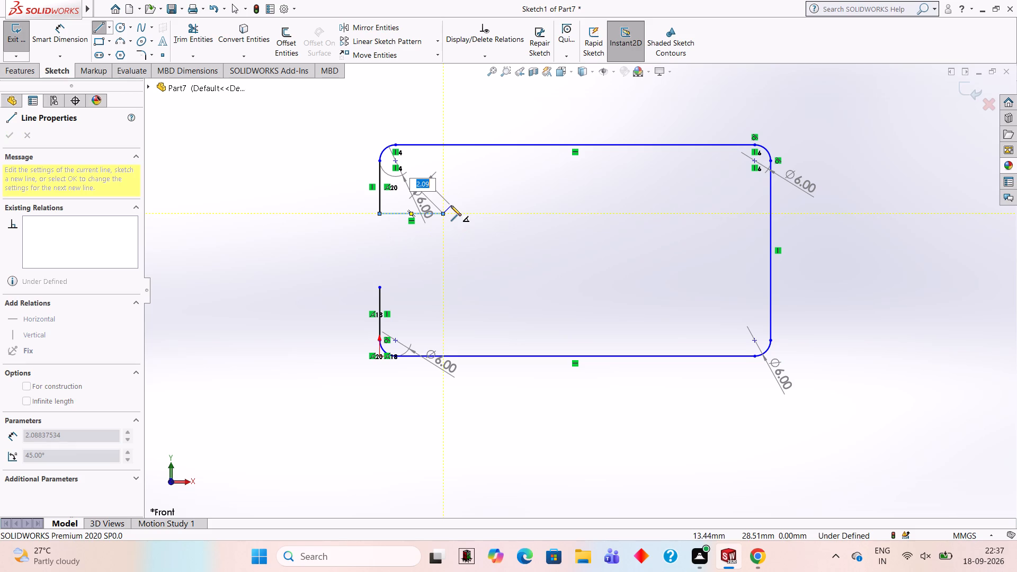
key("Escape")
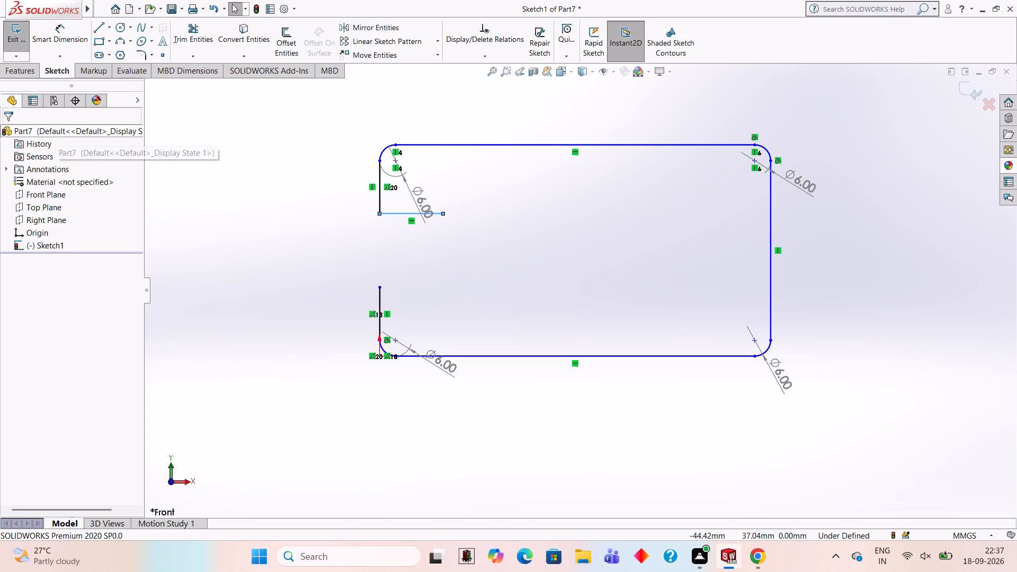
Draw a 12 mm horizontal line inward from the top end of the lower 10 mm line.
left_click(101, 24)
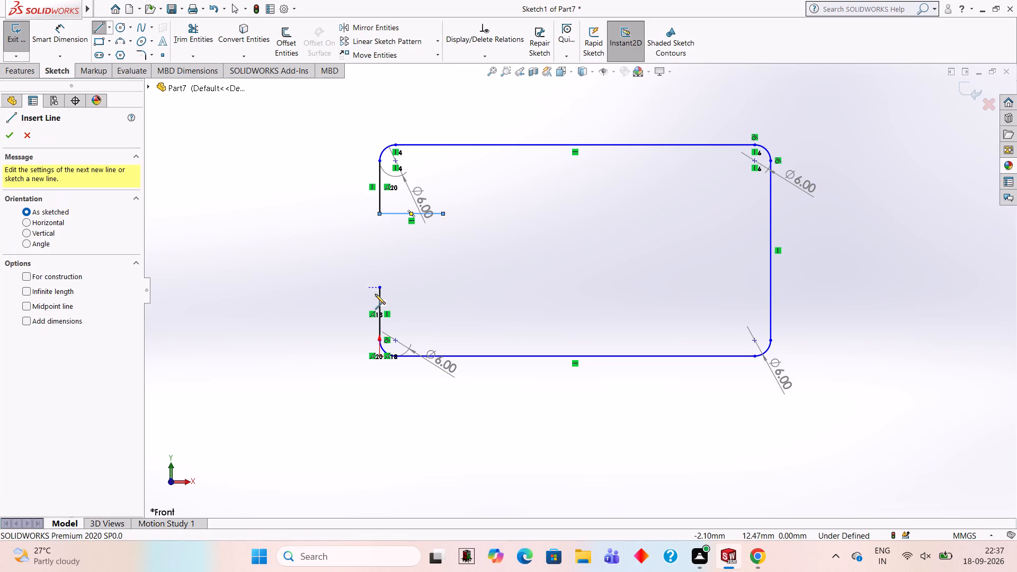
left_click(377, 285)
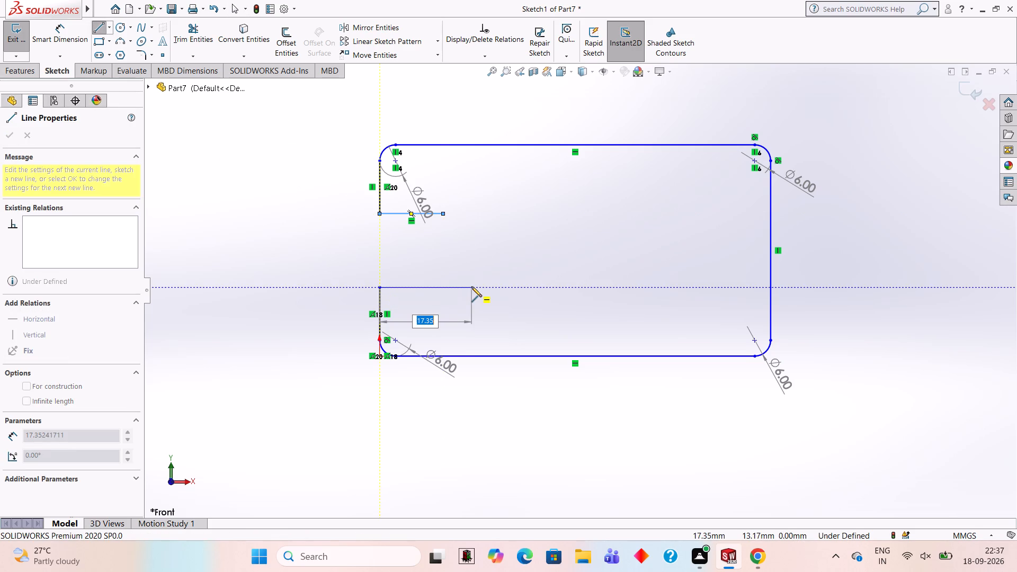
type("12")
key("Return")
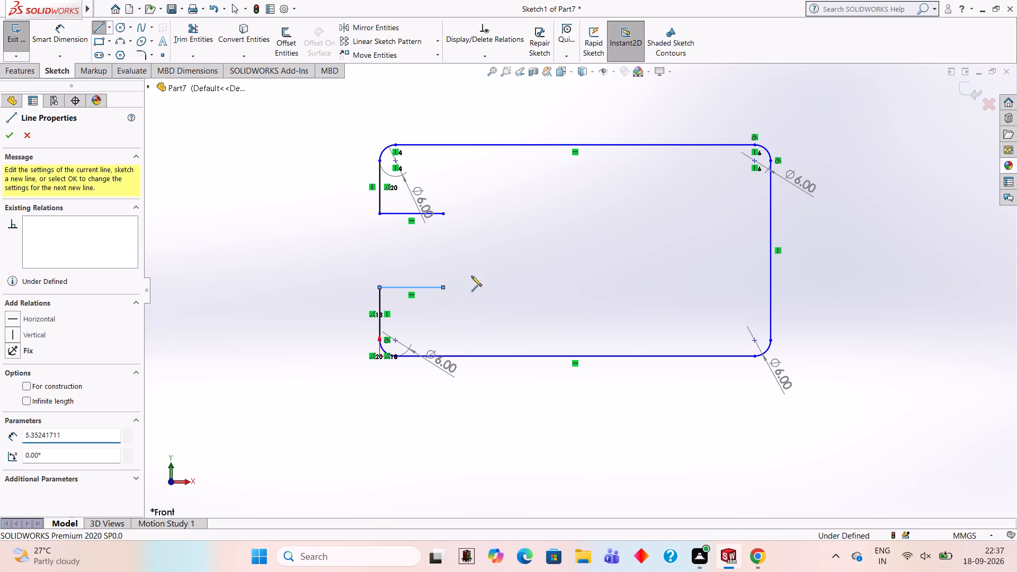
key("Escape")
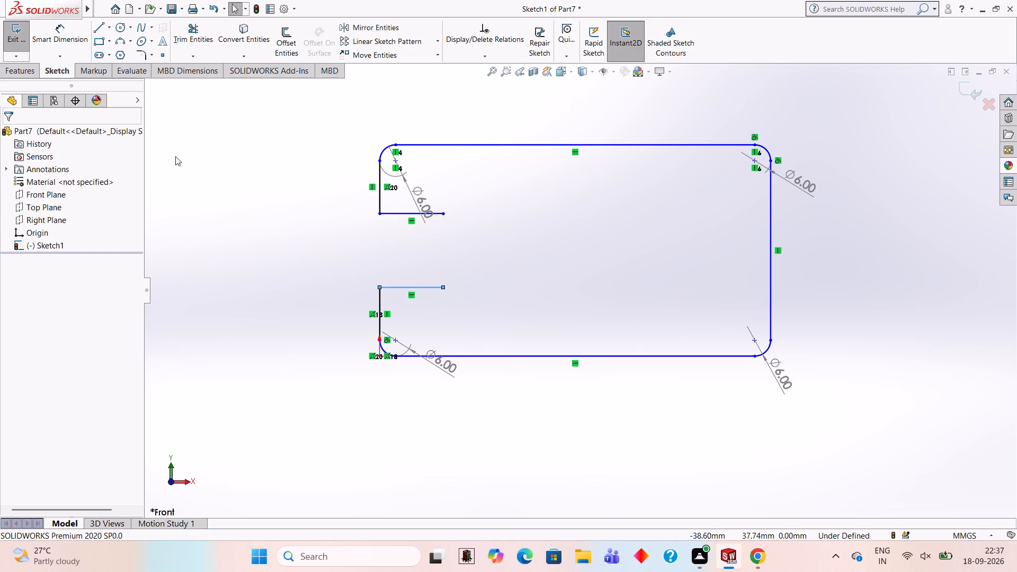
Draw a 14 mm vertical line joining the inner ends of the two 12 mm horizontal notch lines.
left_click(103, 24)
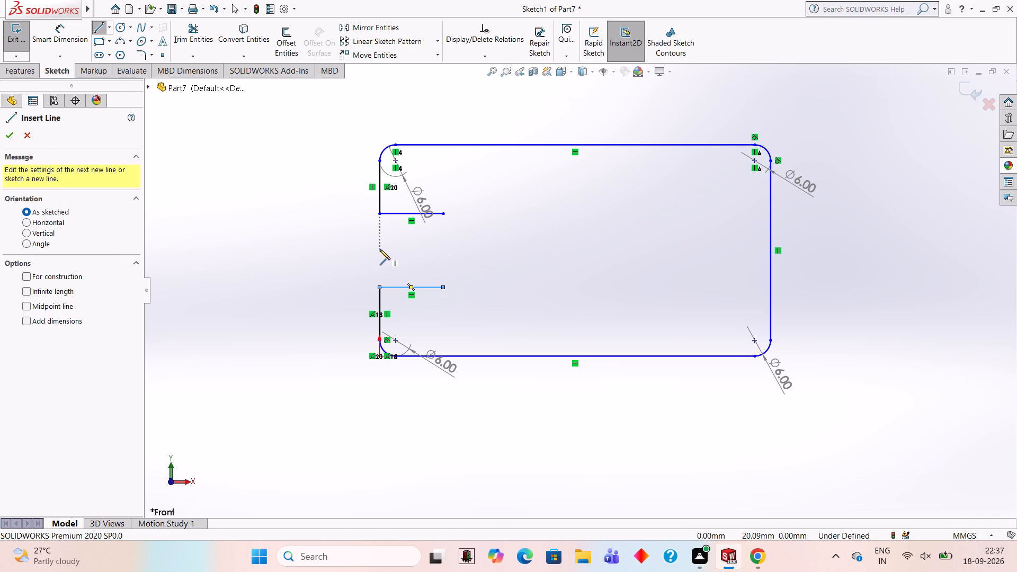
left_click(444, 215)
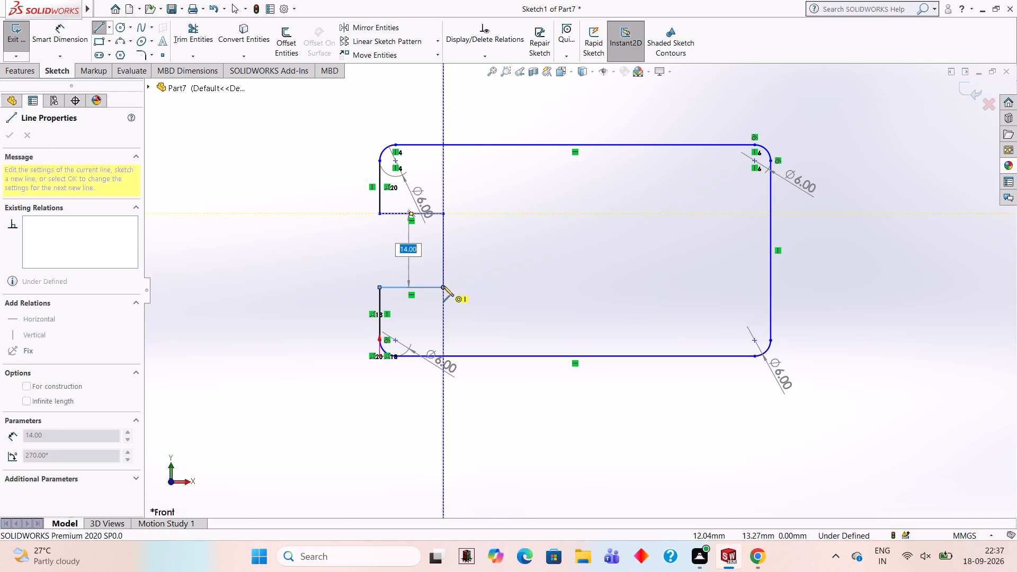
left_click(443, 286)
key("Escape")
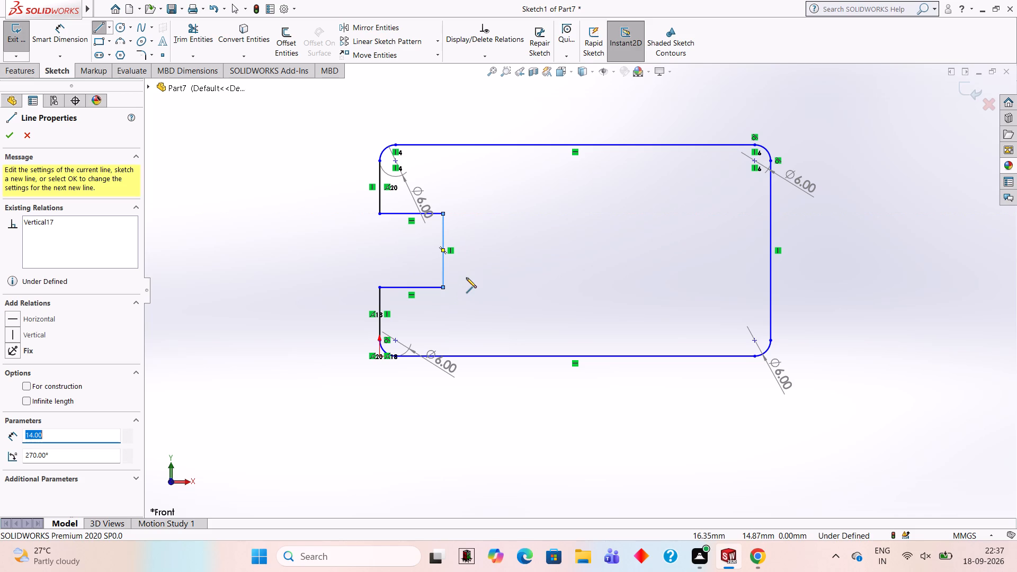
Draw a 10 mm diameter circle centred on the midpoint of the 14 mm vertical notch line.
left_click(121, 30)
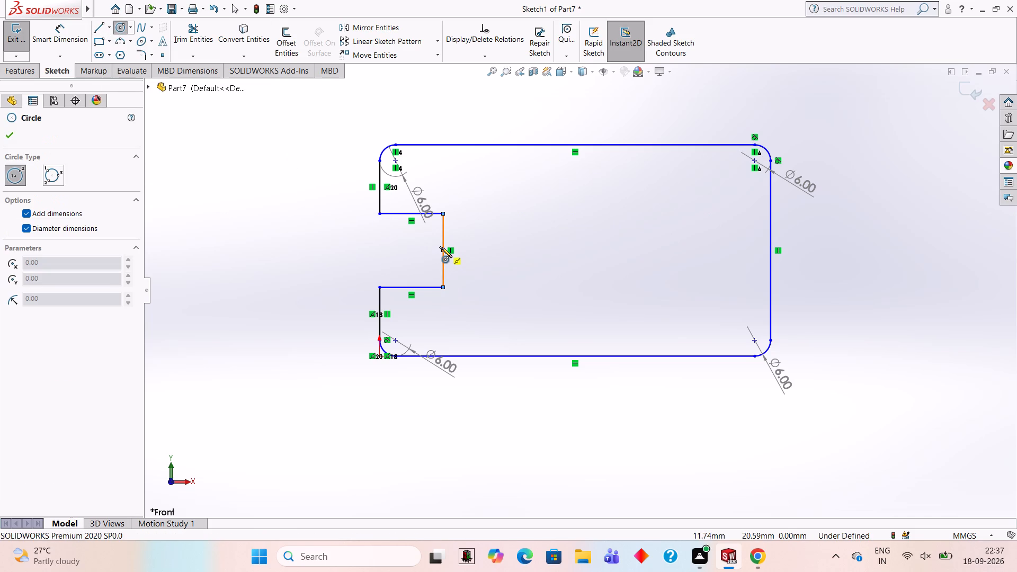
left_click(442, 251)
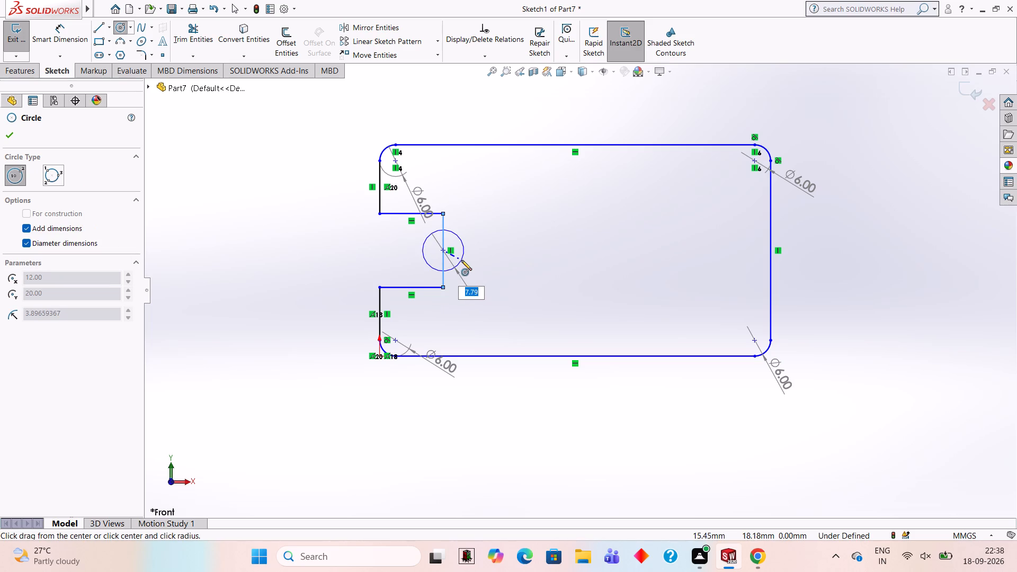
type("10")
key("Return")
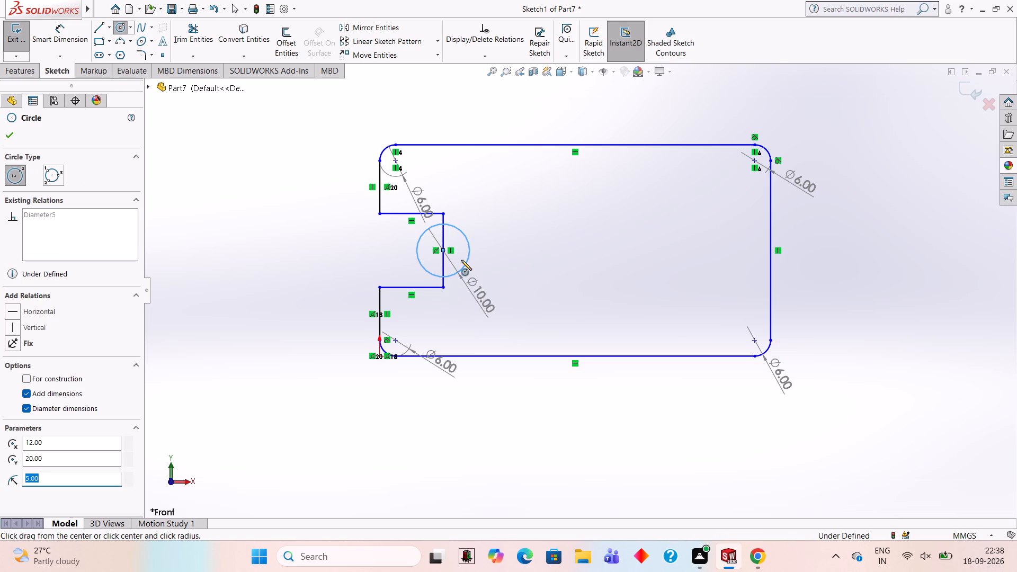
Trim away the circle's half on the notch's open side, both 12 mm horizontal lines and the whole vertical notch line.
left_click(198, 39)
left_click(427, 228)
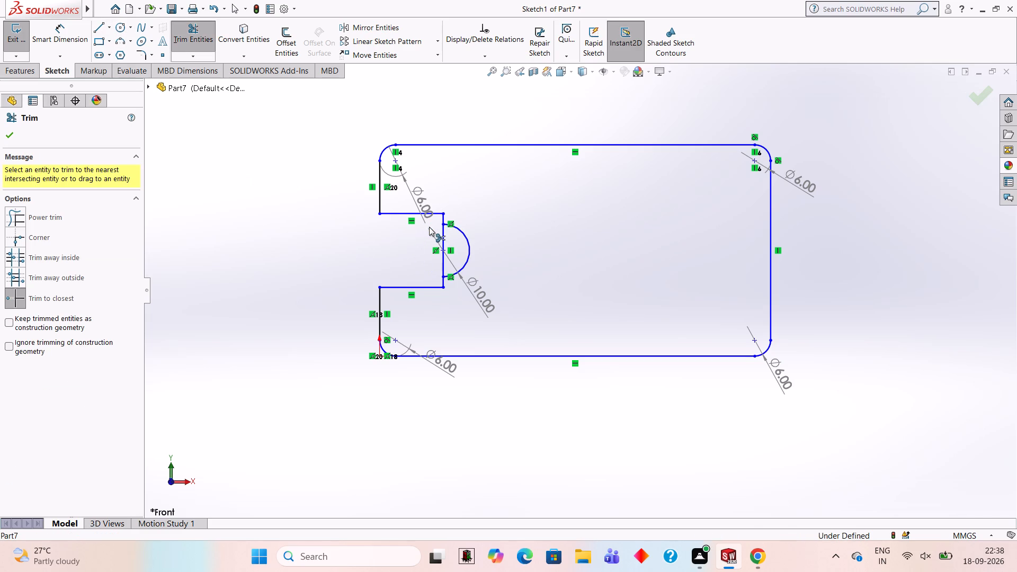
left_click(417, 211)
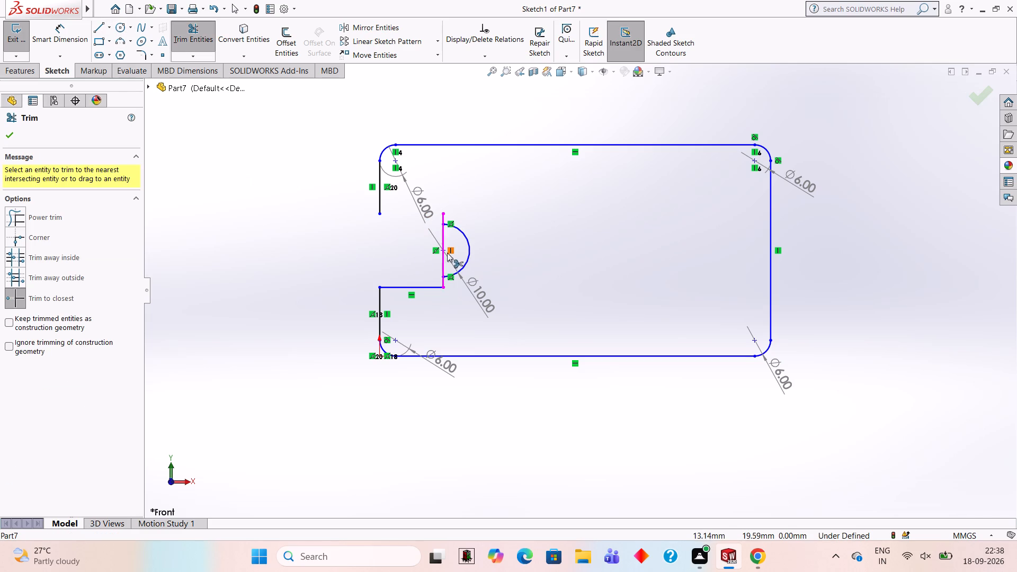
left_click(435, 285)
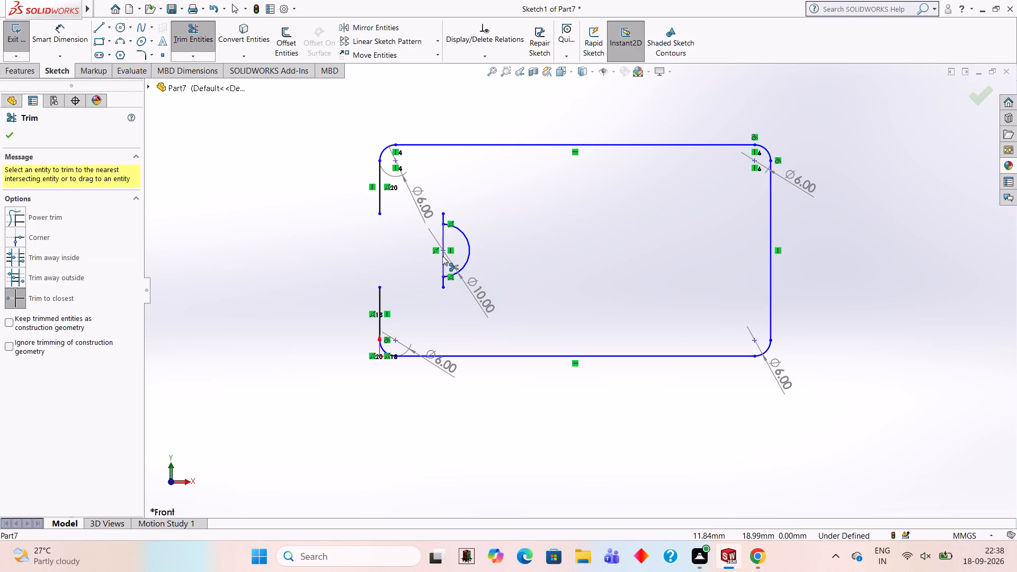
left_click(442, 256)
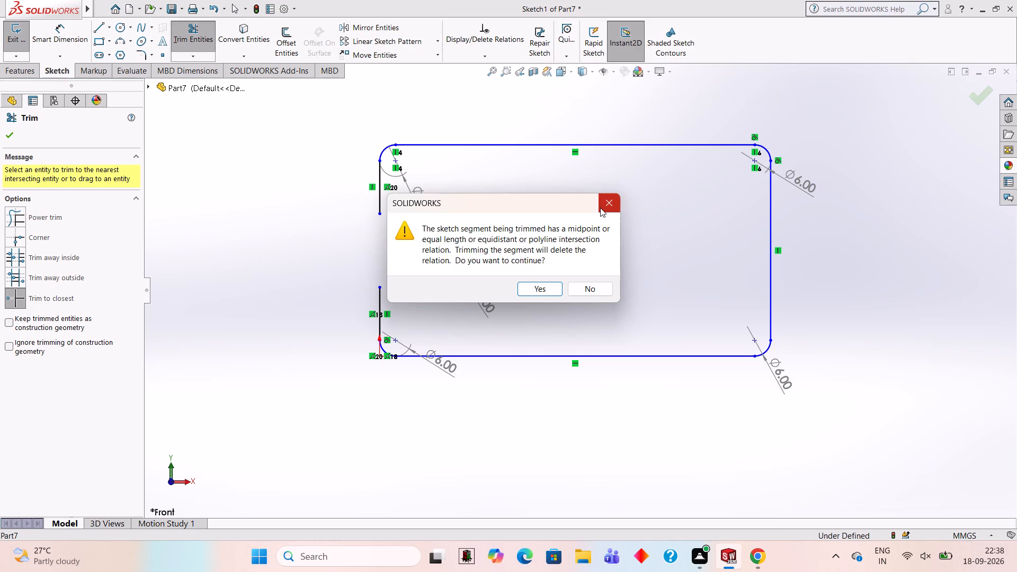
left_click(600, 208)
left_click(444, 217)
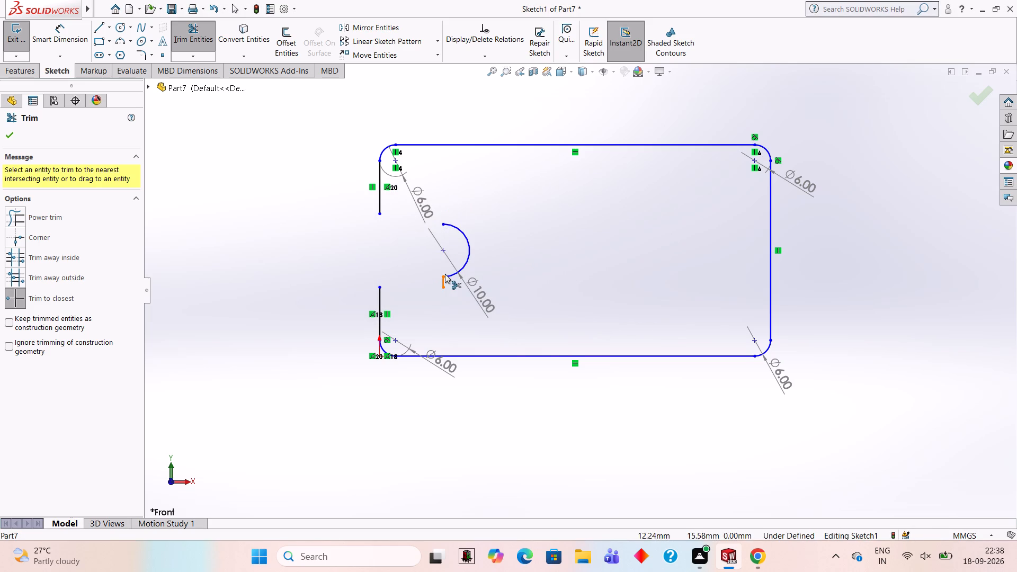
left_click(445, 280)
Draw 12 mm horizontal lines from the lower and upper ends of the 10 mm diameter semicircle out to the profile's open side.
left_click(105, 29)
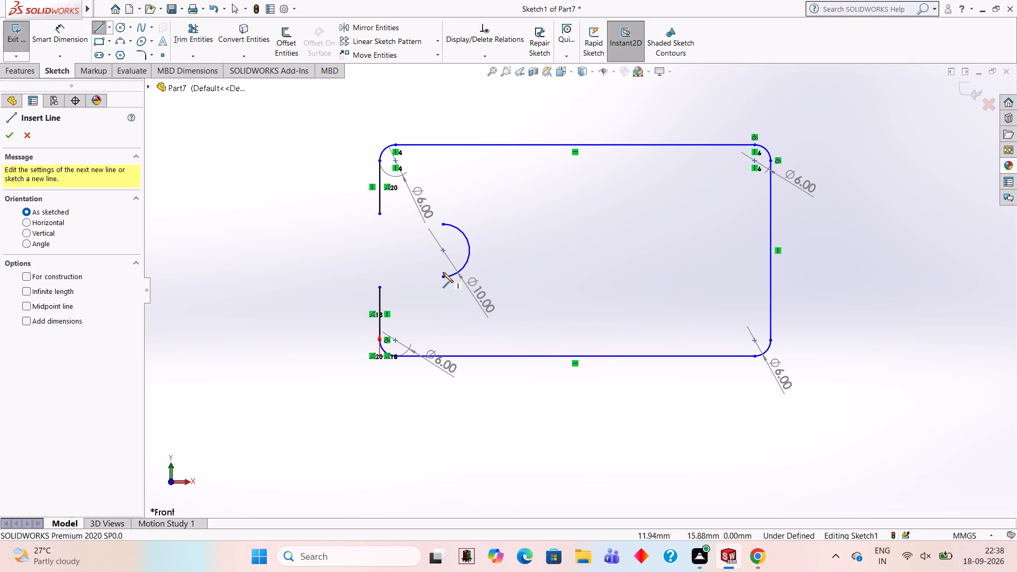
left_click(442, 278)
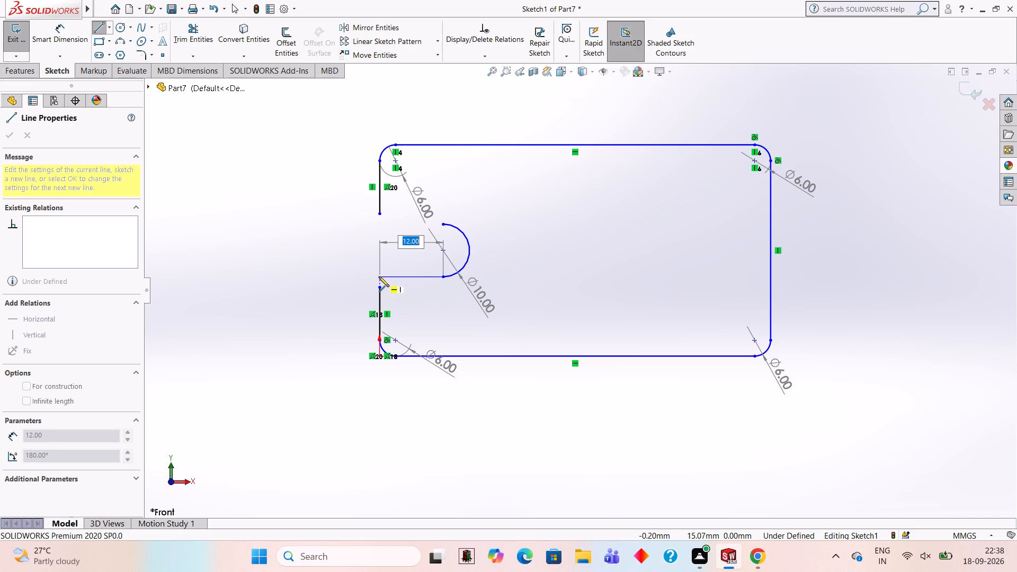
left_click(379, 276)
key("Escape")
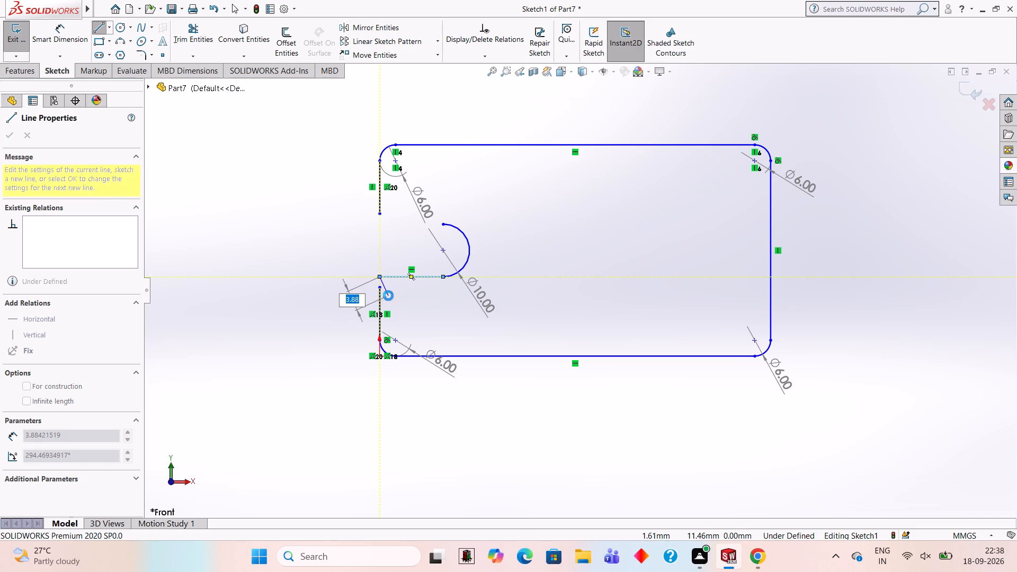
left_click(444, 222)
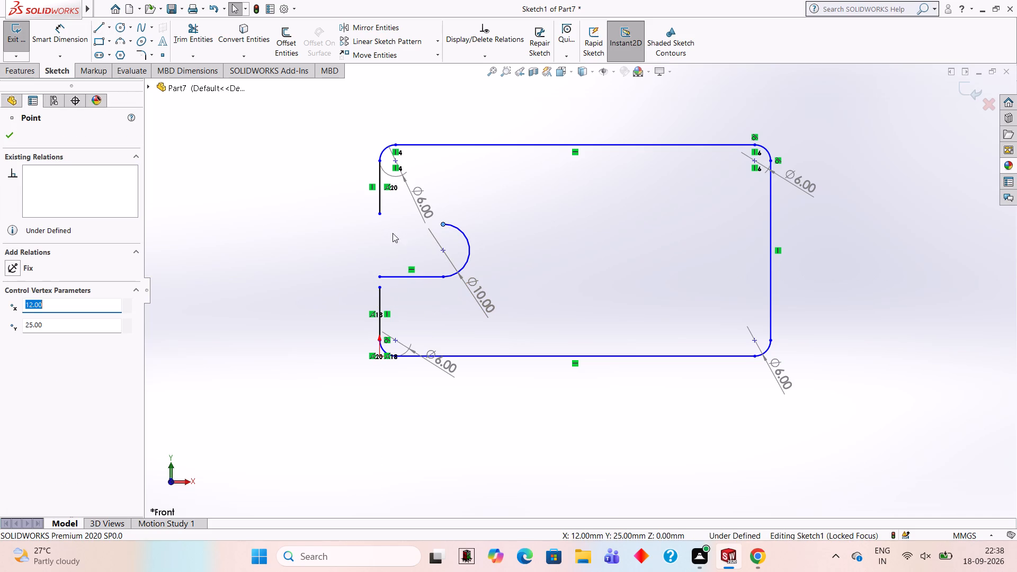
left_click(104, 29)
left_click(443, 225)
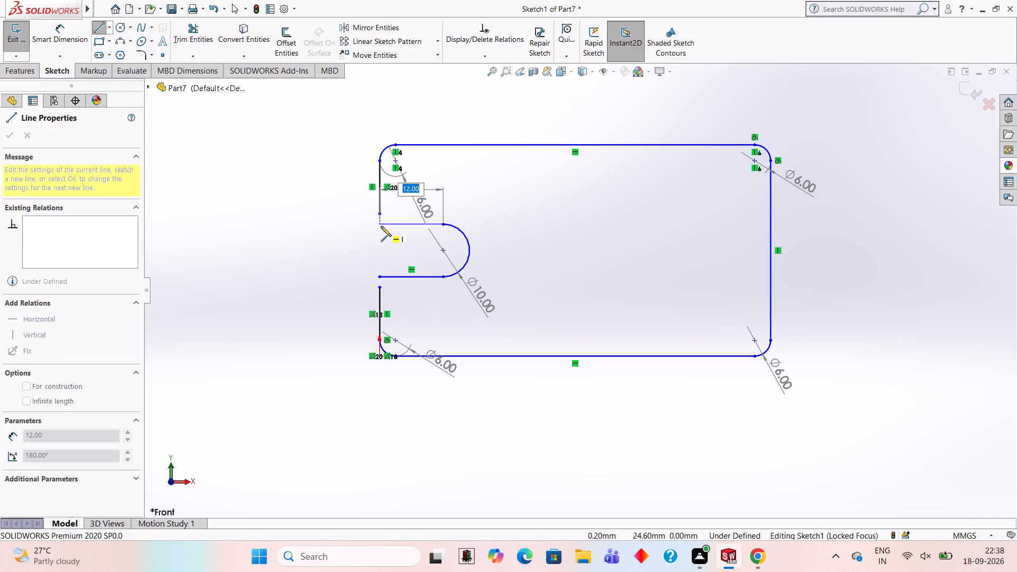
left_click(381, 226)
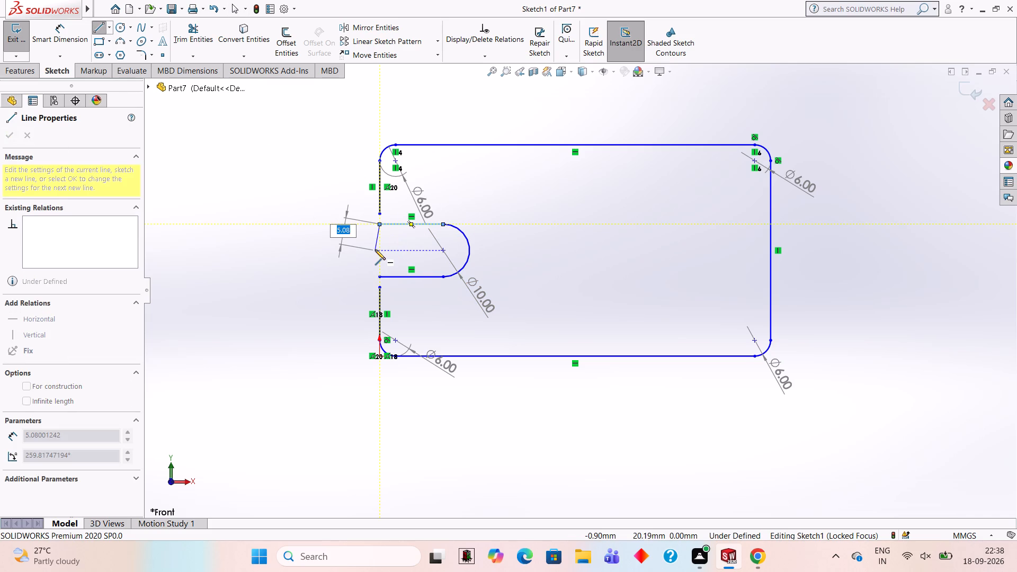
key("Escape")
Delete the upper and lower 10 mm vertical lines on the slot side of the profile.
left_click(381, 195)
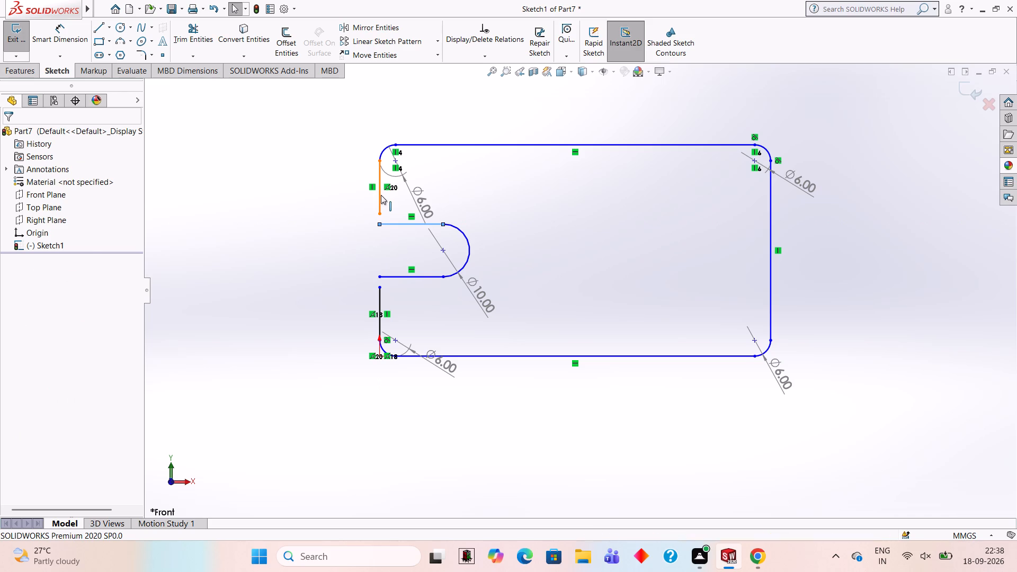
key("Delete")
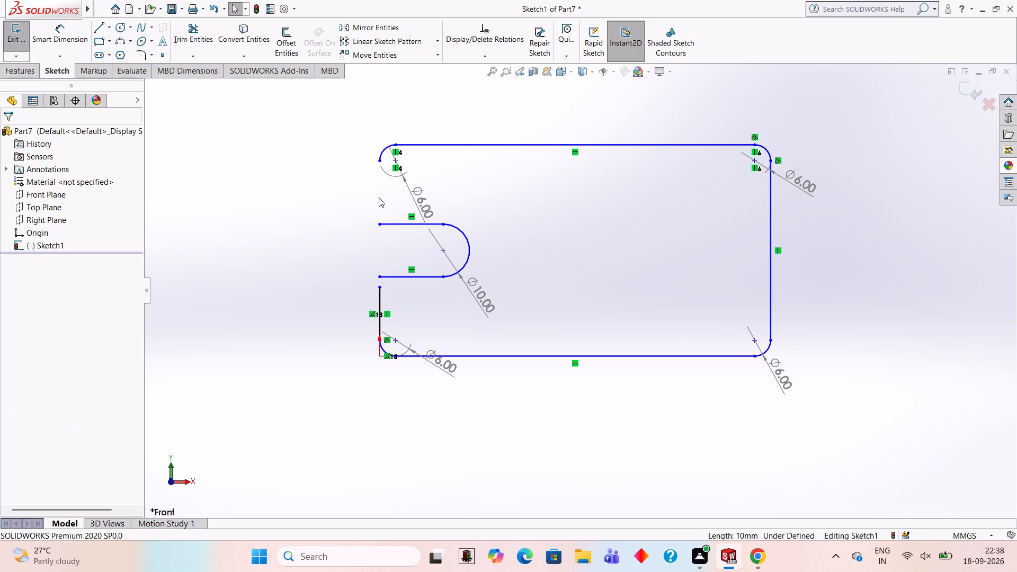
left_click(378, 304)
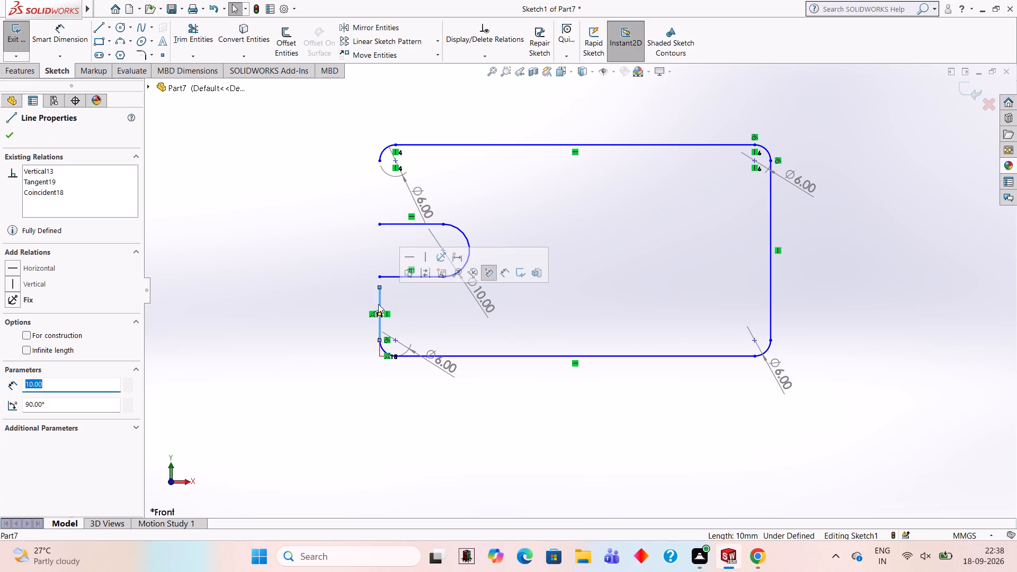
key("Delete")
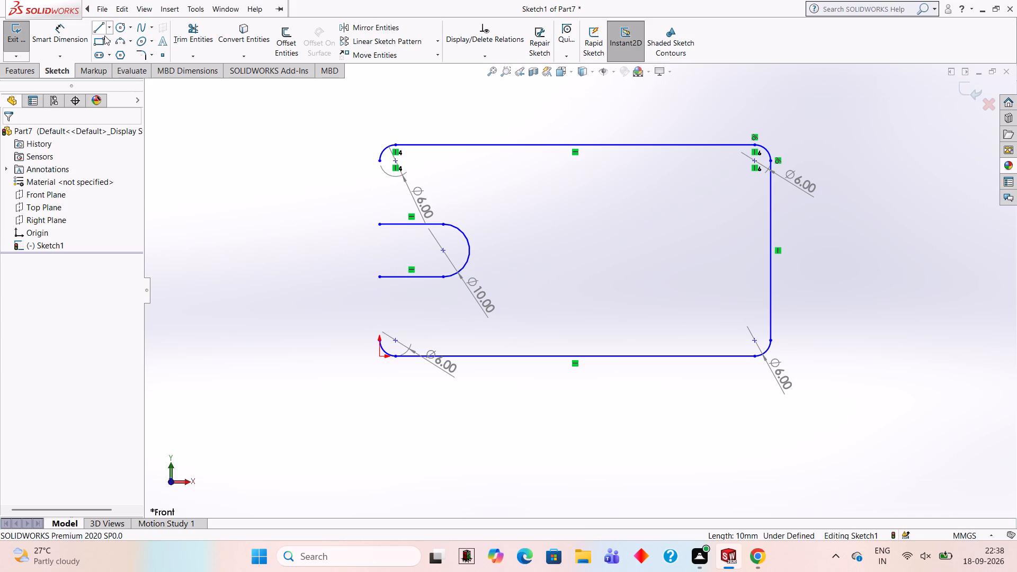
Close the profile with two 12 mm vertical lines joining the slot's outer ends to the upper and lower corner arcs.
left_click(94, 25)
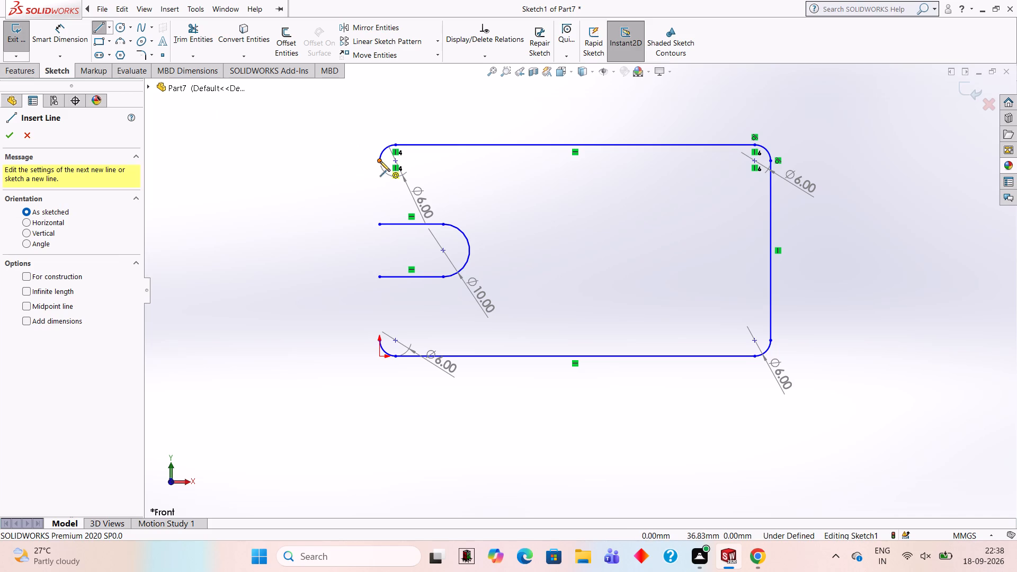
left_click(379, 161)
left_click(379, 225)
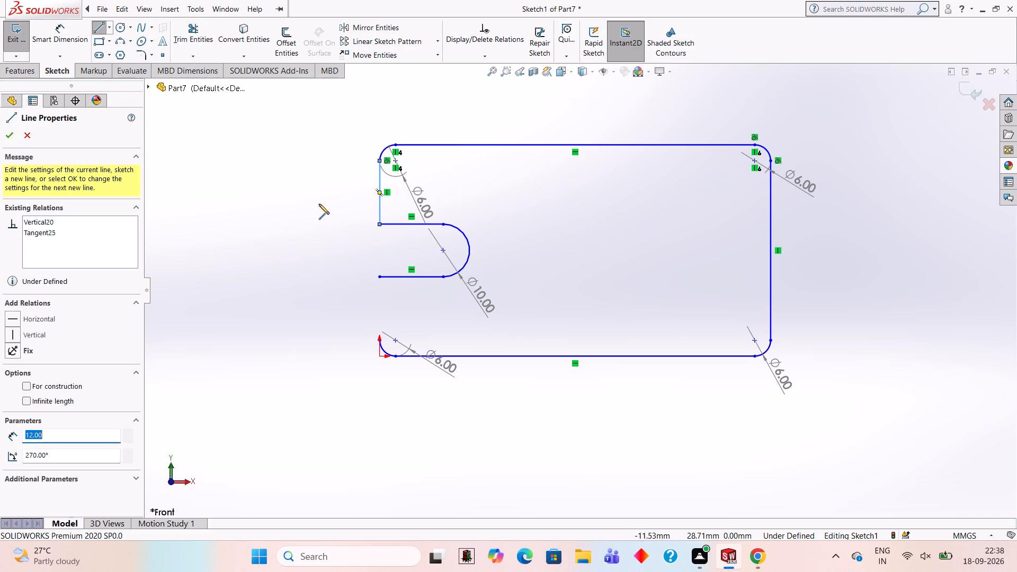
left_click(378, 278)
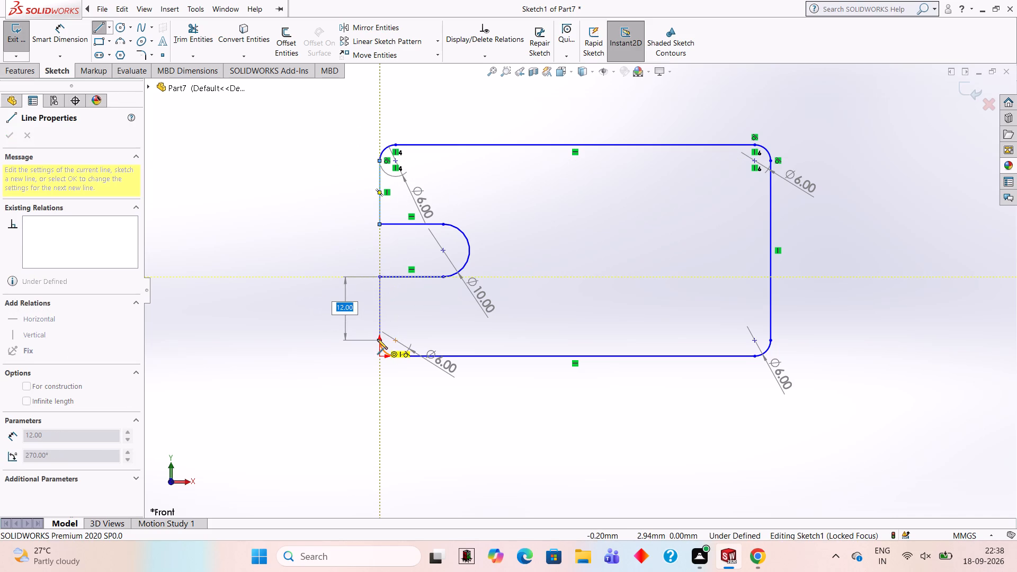
left_click(377, 339)
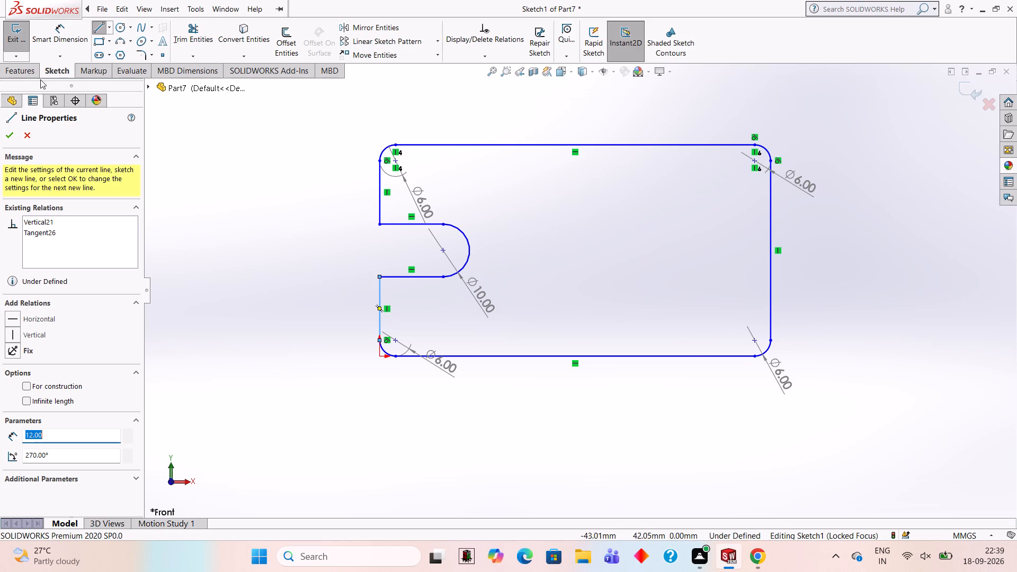
Extrude the closed slotted profile as a 10 mm blind boss.
left_click(28, 73)
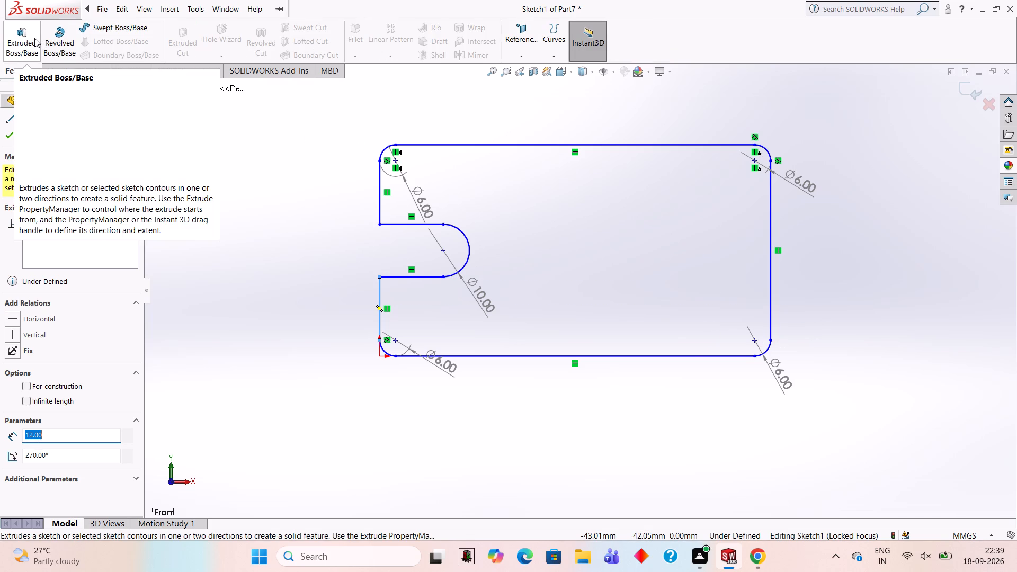
left_click(34, 38)
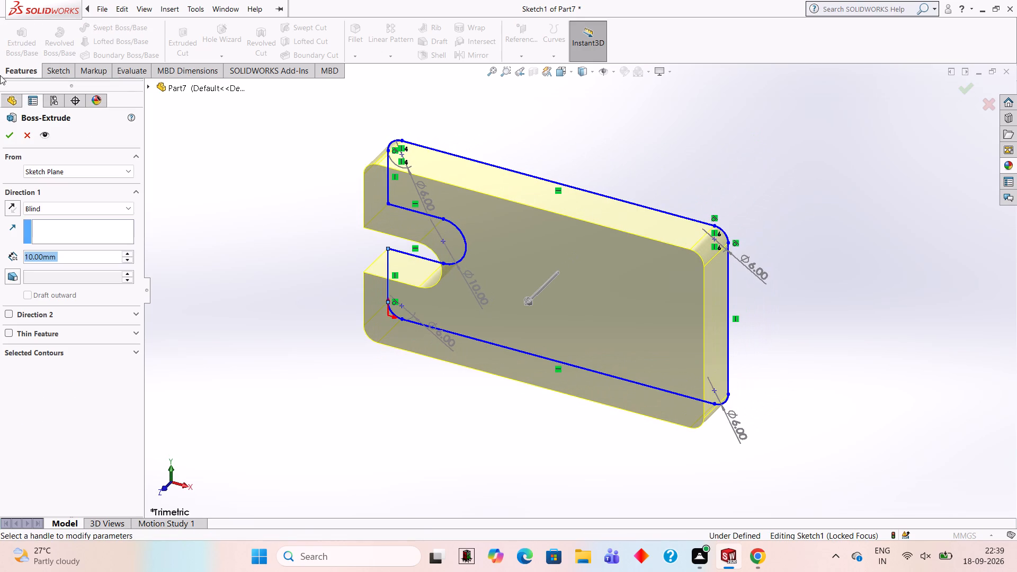
left_click(6, 138)
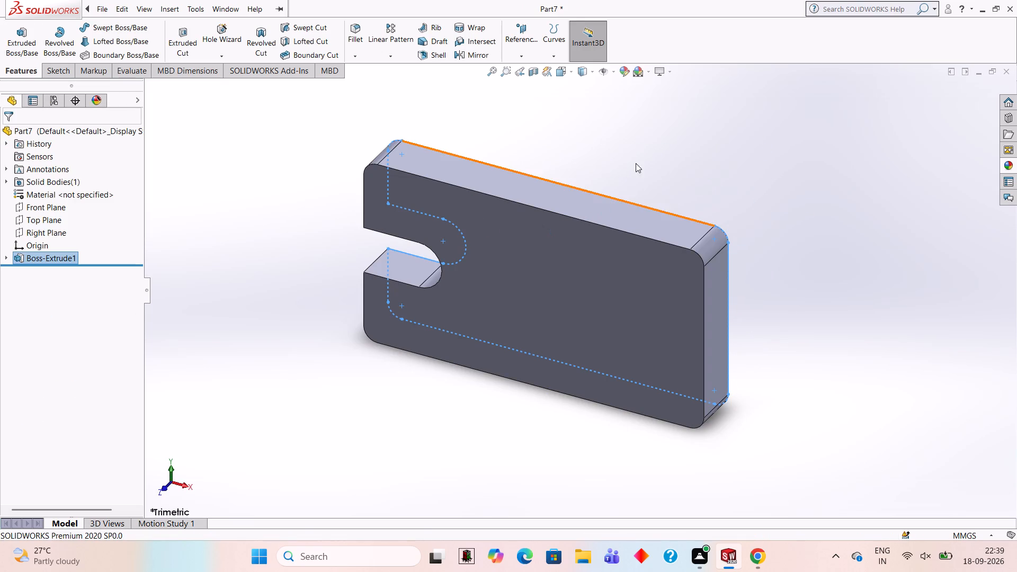
left_click(638, 157)
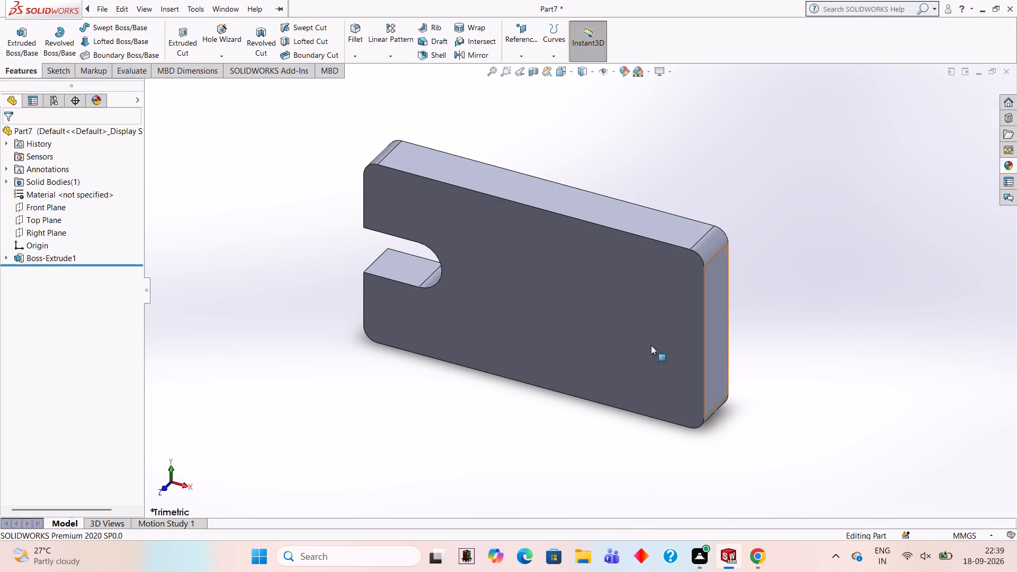
Start a new sketch on the plate's large front face and view it face-on.
left_click(636, 325)
left_click(686, 289)
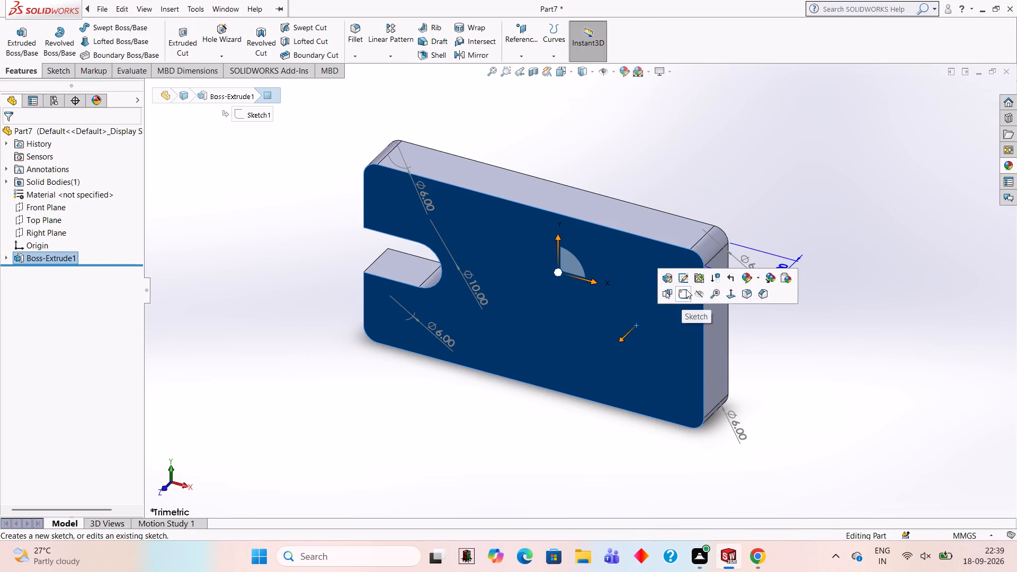
key("ctrl+8")
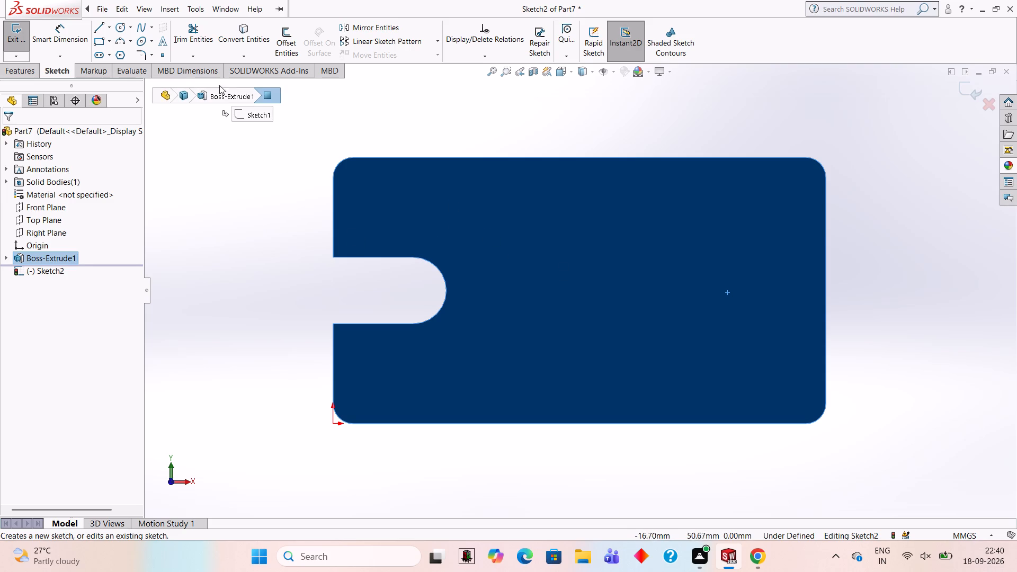
Sketch a corner rectangle about 19 mm wide on the solid half of the plate face, opposite the slot.
left_click(95, 41)
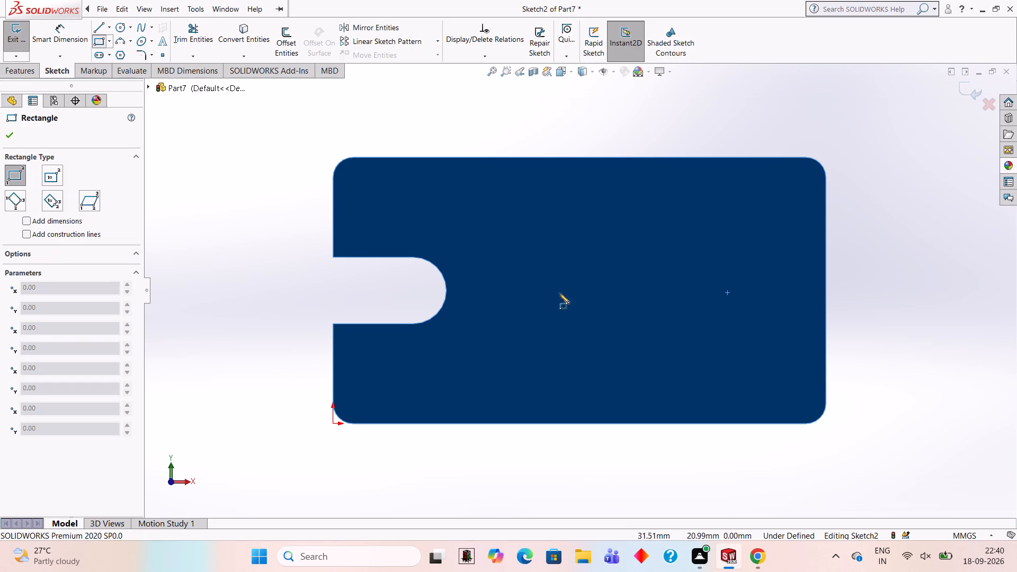
left_click(762, 216)
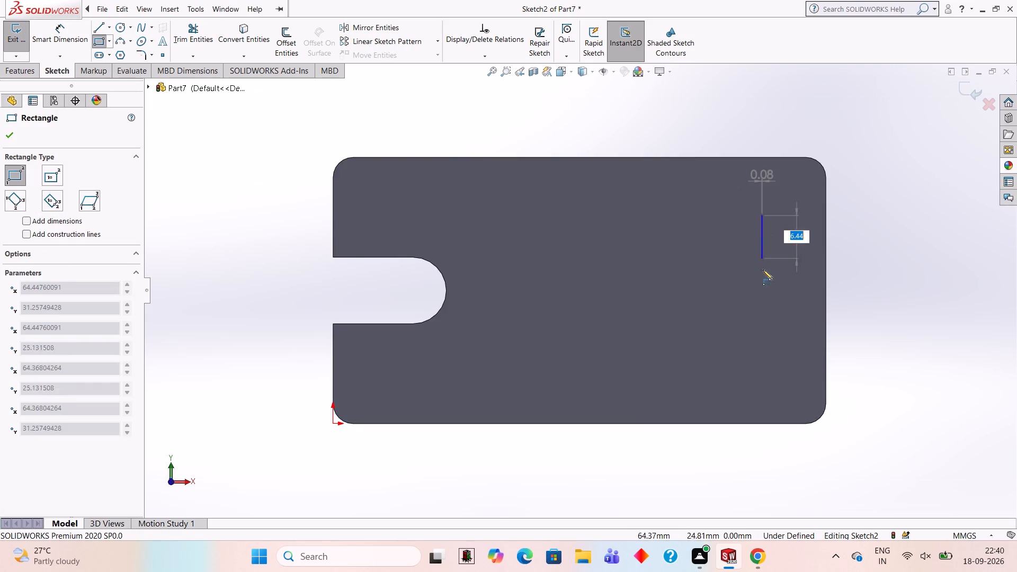
left_click(637, 338)
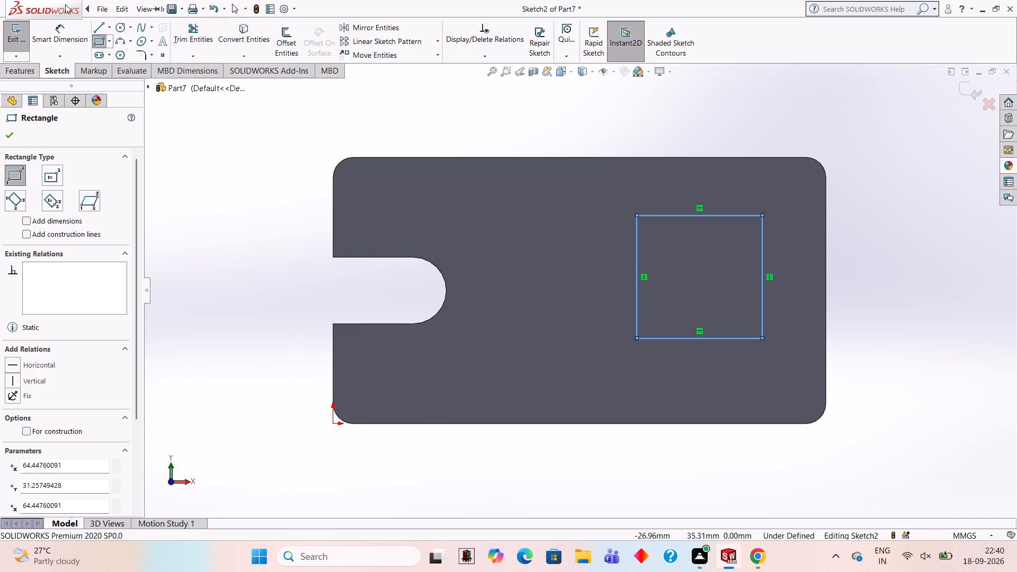
Sketch four 3 mm diameter circles, one near each corner of the plate, with their centres lined up horizontally and vertically.
left_click(117, 30)
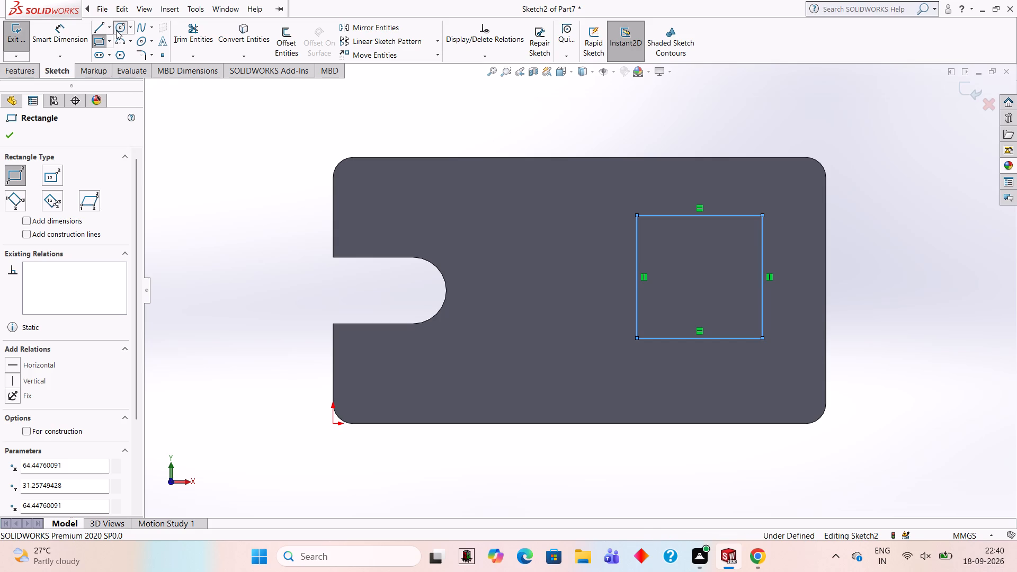
left_click(793, 184)
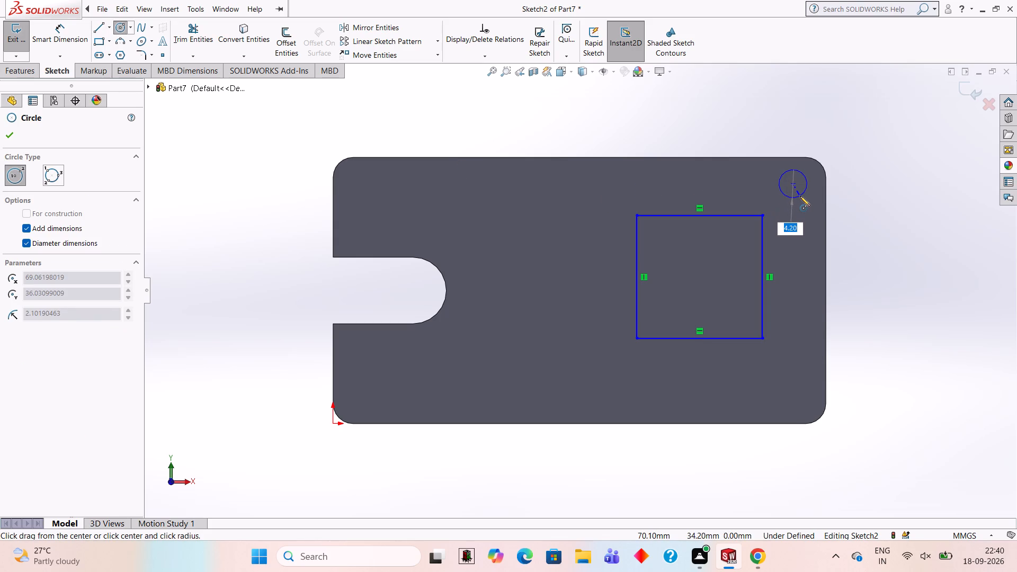
key("3")
key("Return")
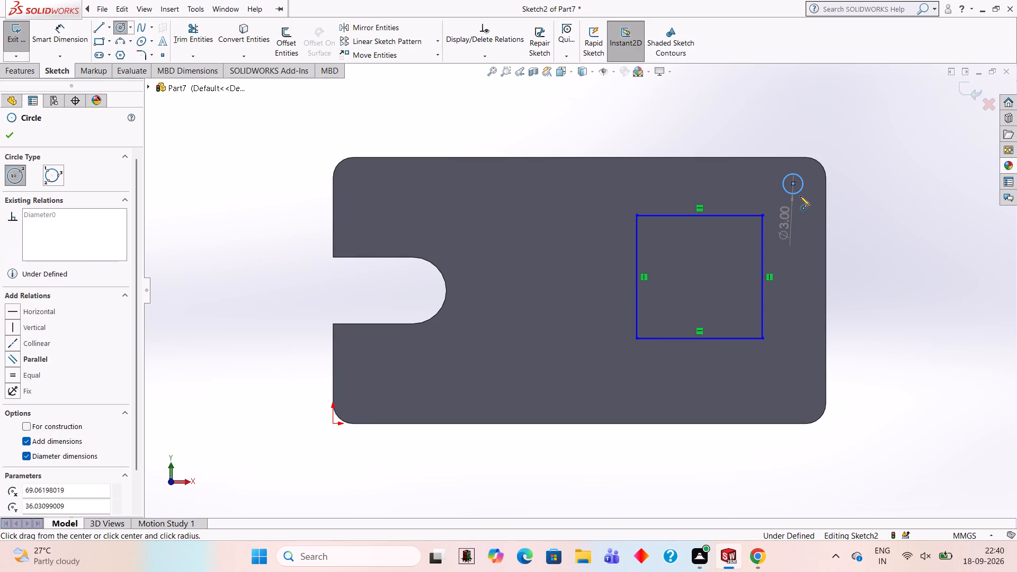
left_click(795, 387)
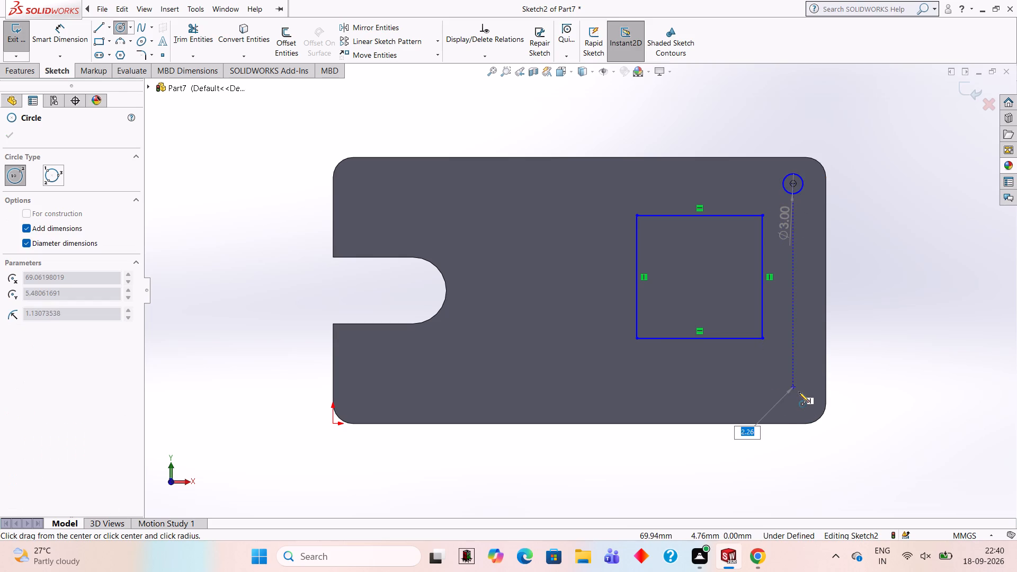
key("3")
key("Return")
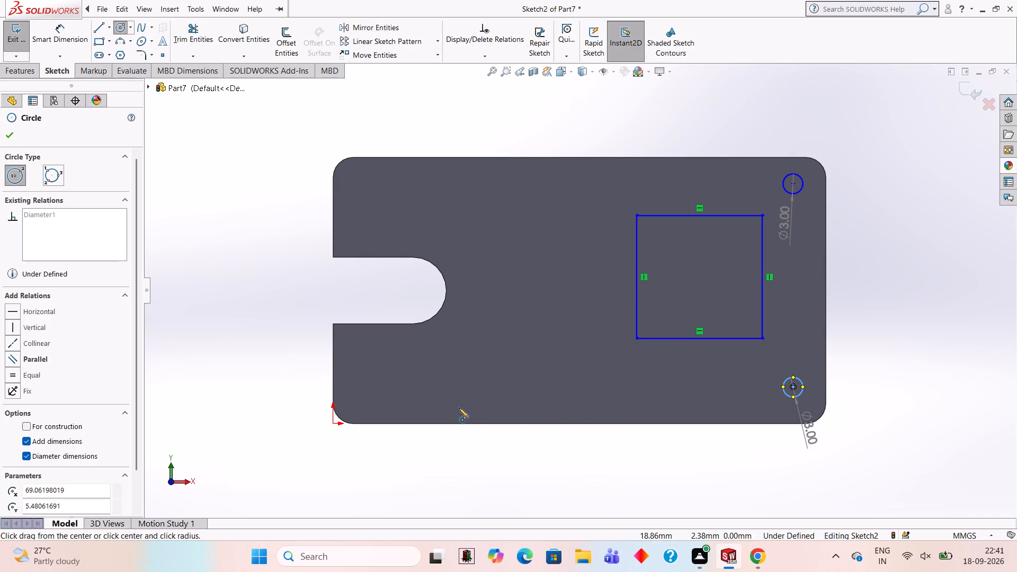
left_click(358, 387)
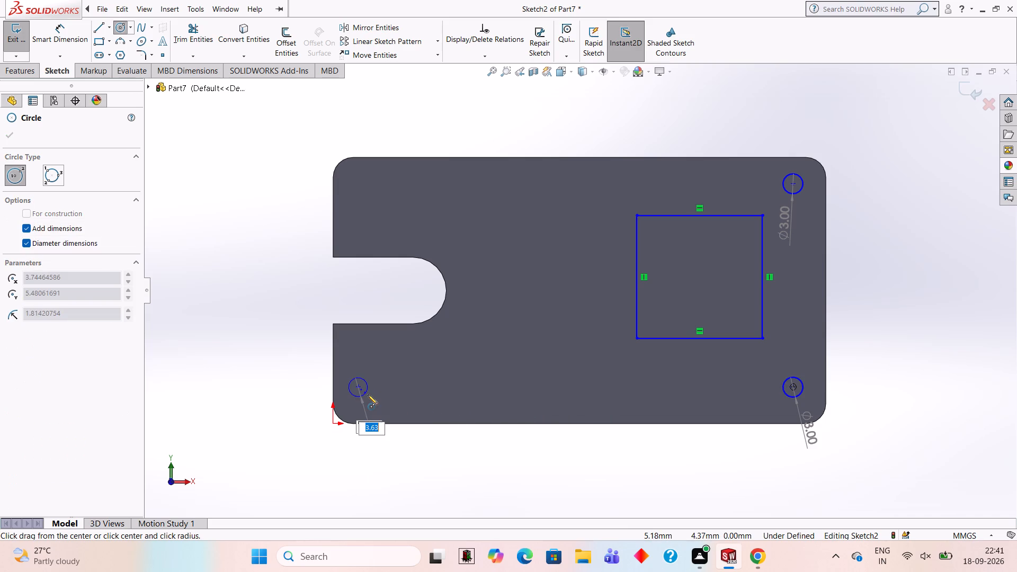
key("3")
key("Return")
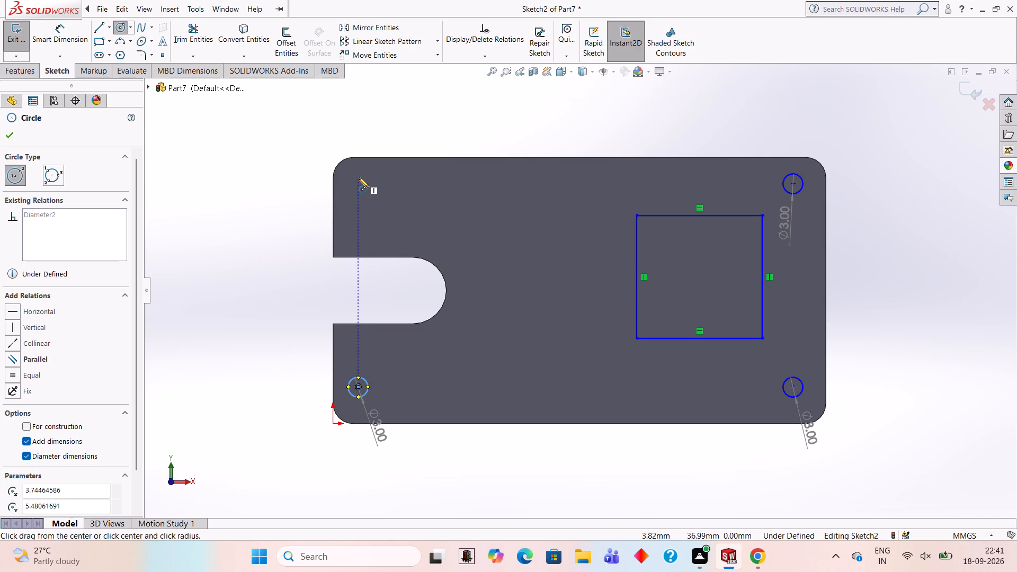
left_click(359, 183)
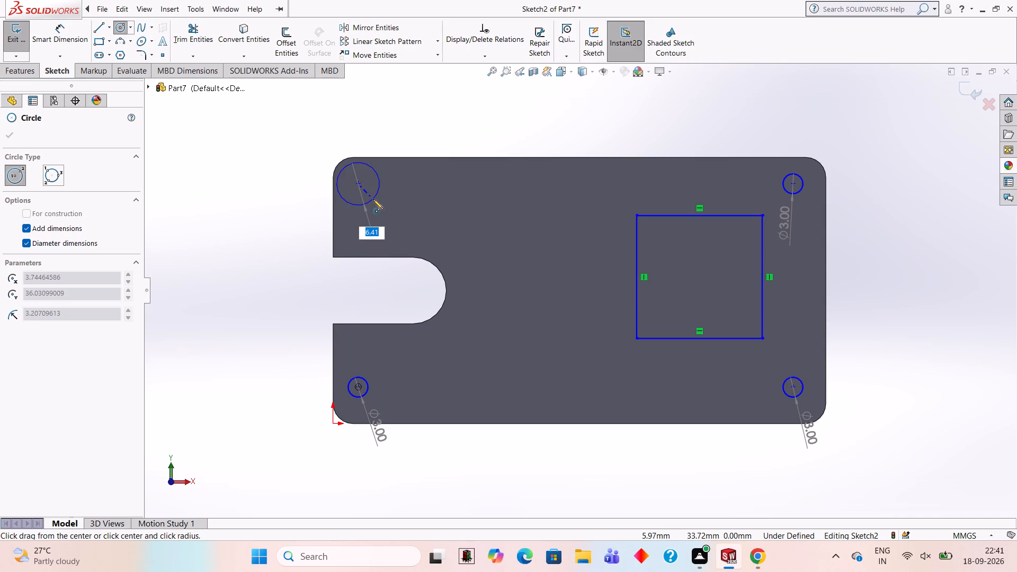
key("3")
key("Return")
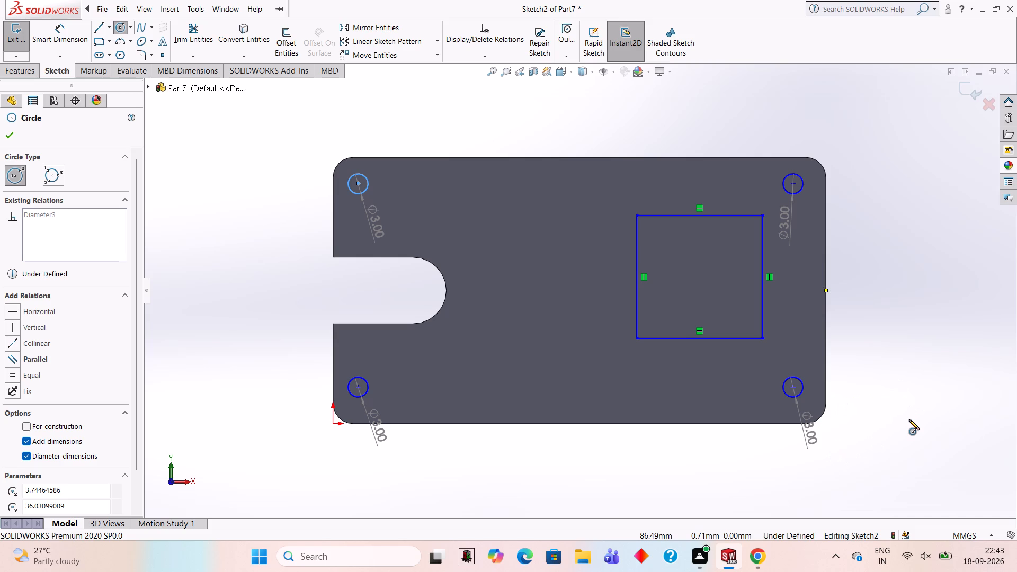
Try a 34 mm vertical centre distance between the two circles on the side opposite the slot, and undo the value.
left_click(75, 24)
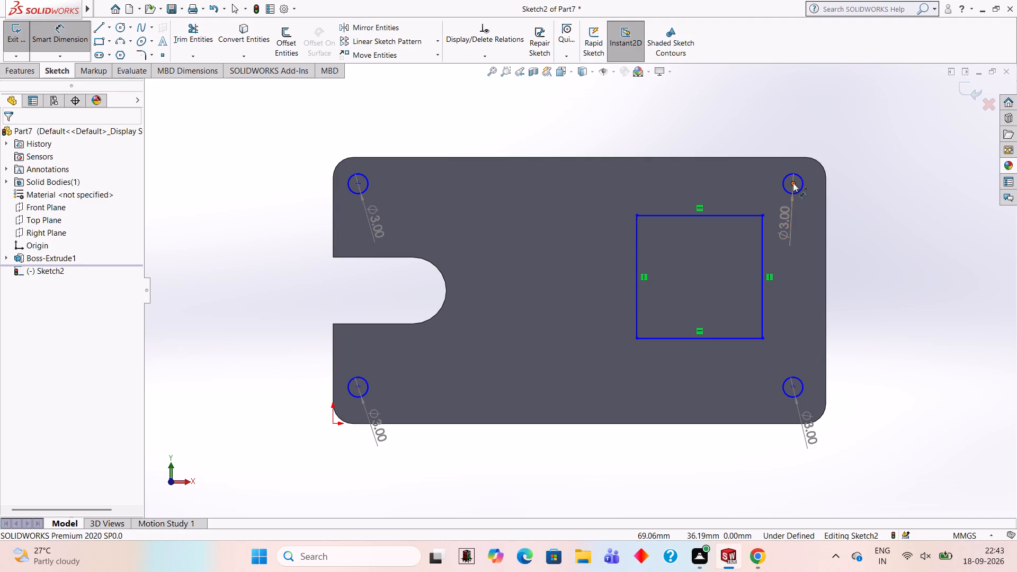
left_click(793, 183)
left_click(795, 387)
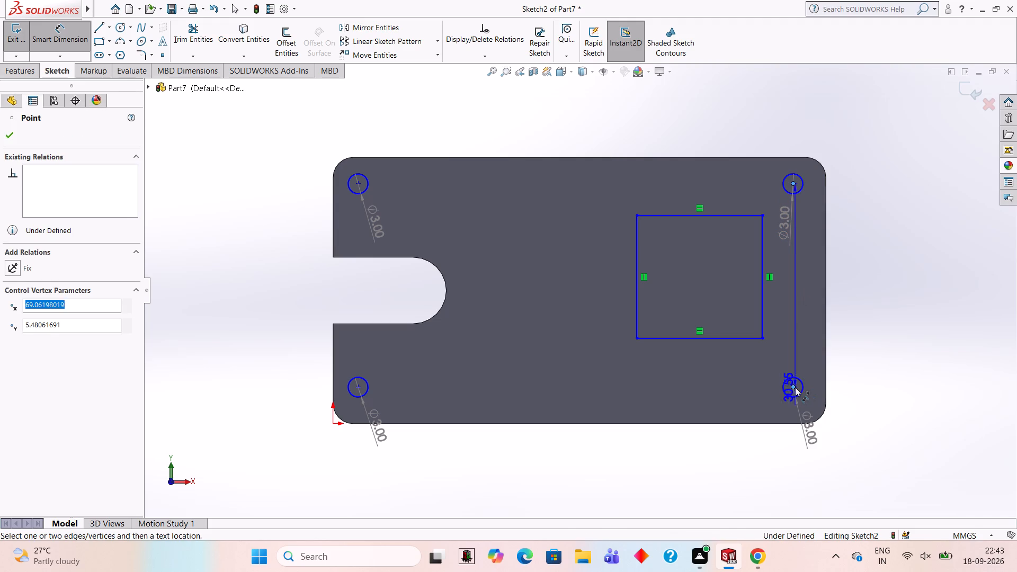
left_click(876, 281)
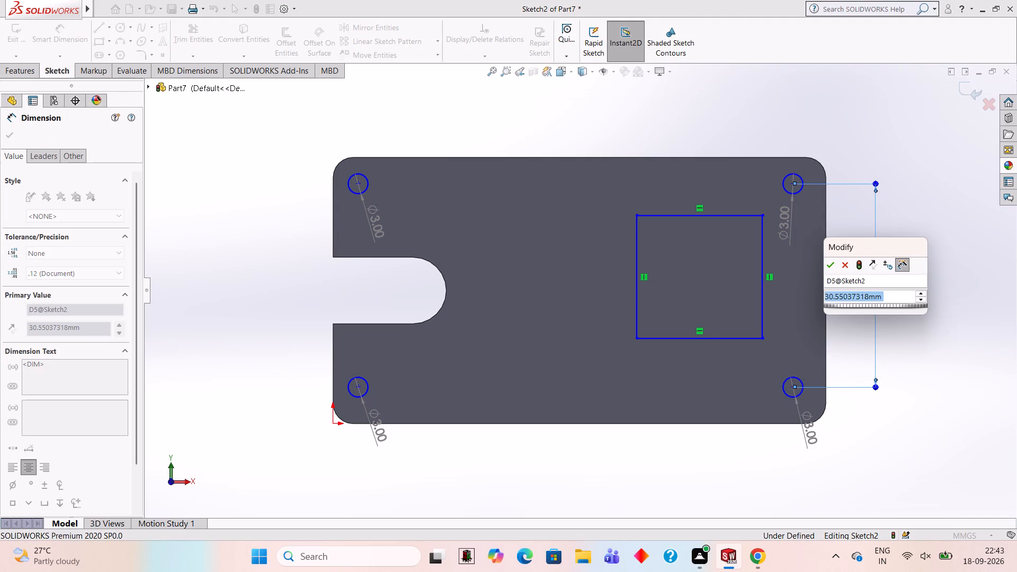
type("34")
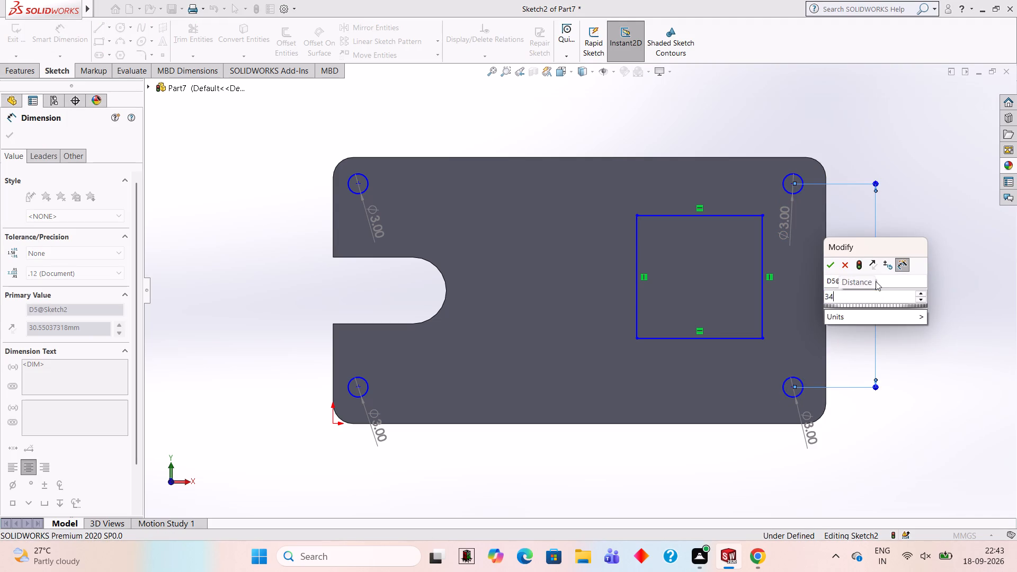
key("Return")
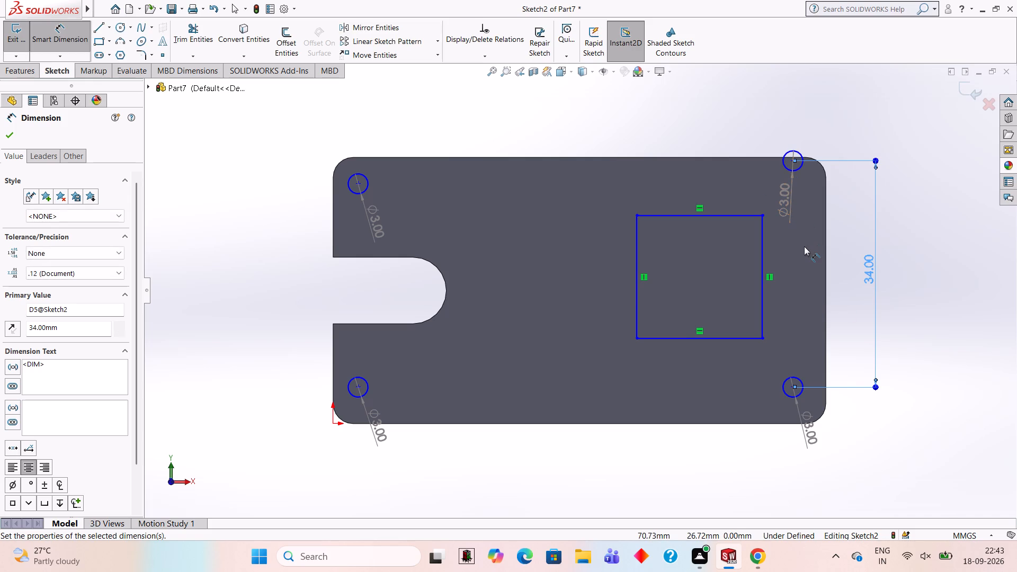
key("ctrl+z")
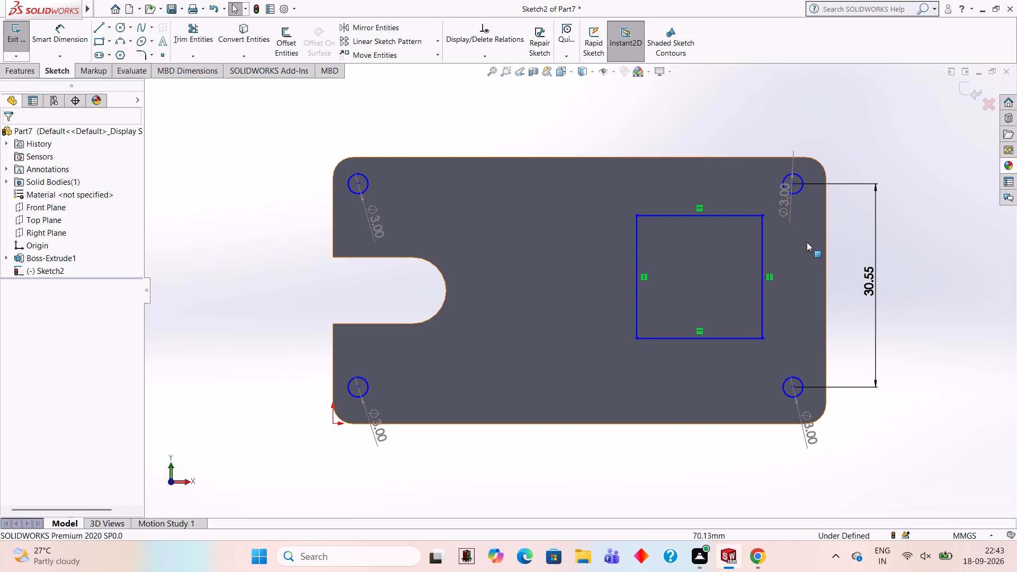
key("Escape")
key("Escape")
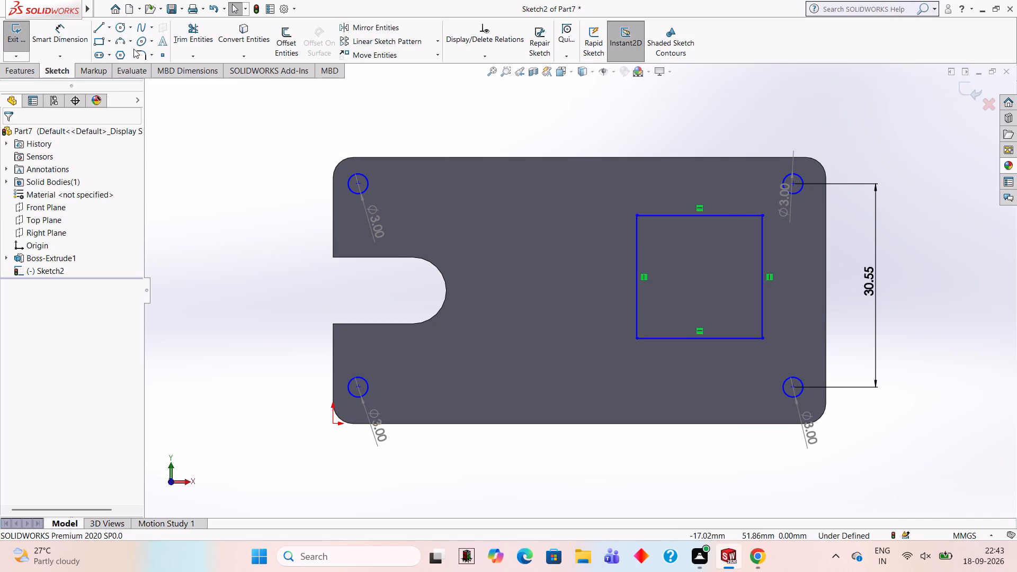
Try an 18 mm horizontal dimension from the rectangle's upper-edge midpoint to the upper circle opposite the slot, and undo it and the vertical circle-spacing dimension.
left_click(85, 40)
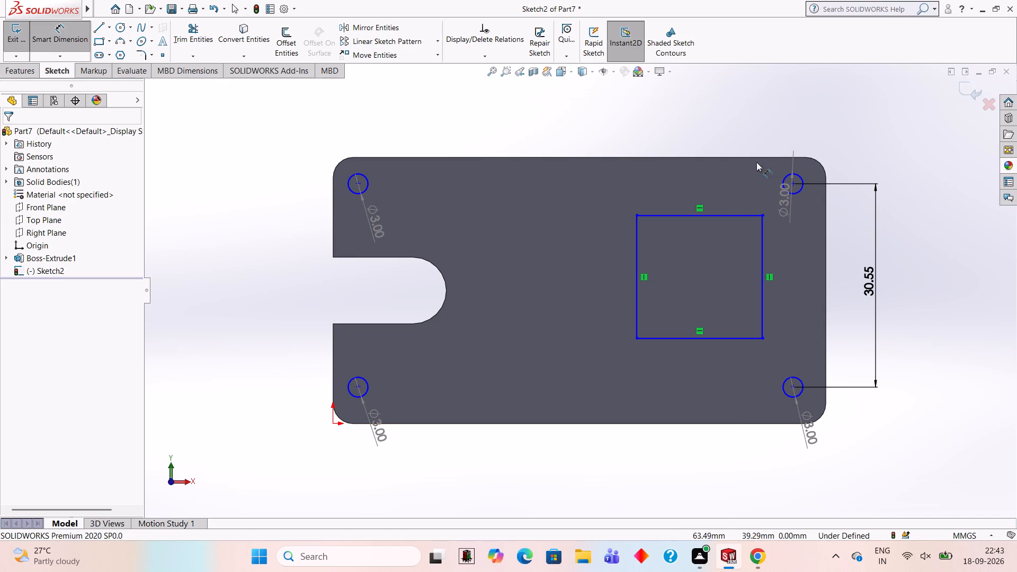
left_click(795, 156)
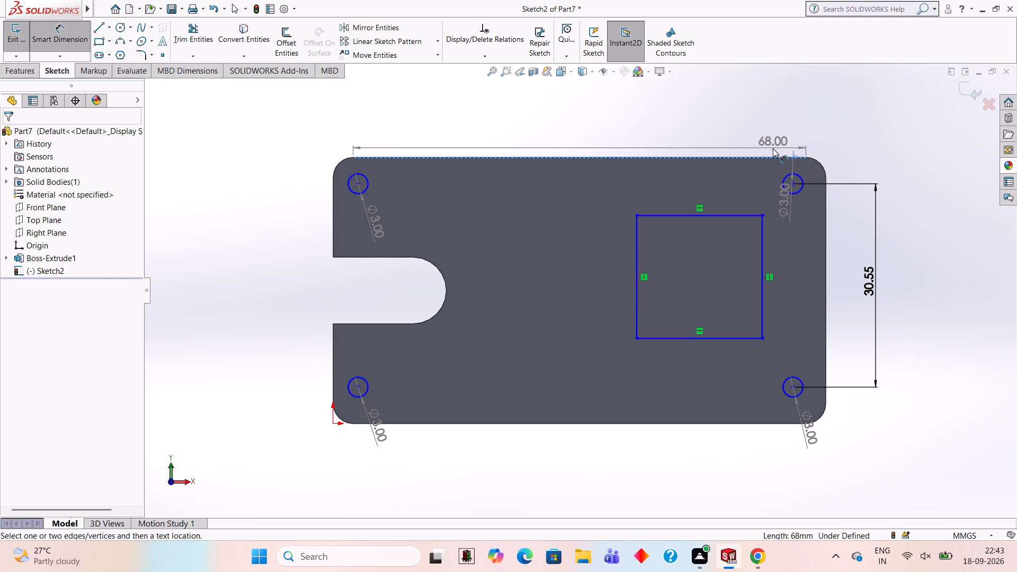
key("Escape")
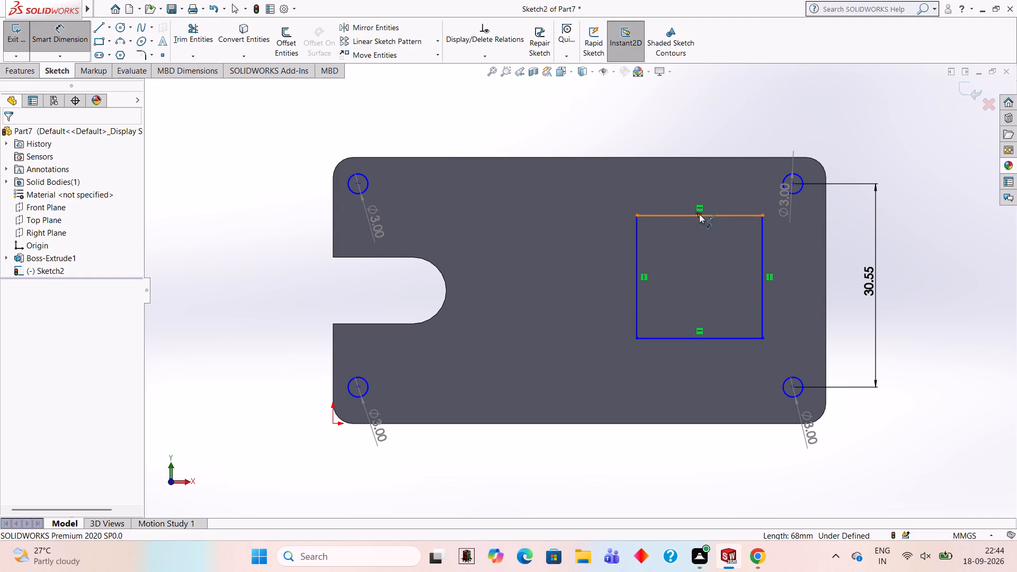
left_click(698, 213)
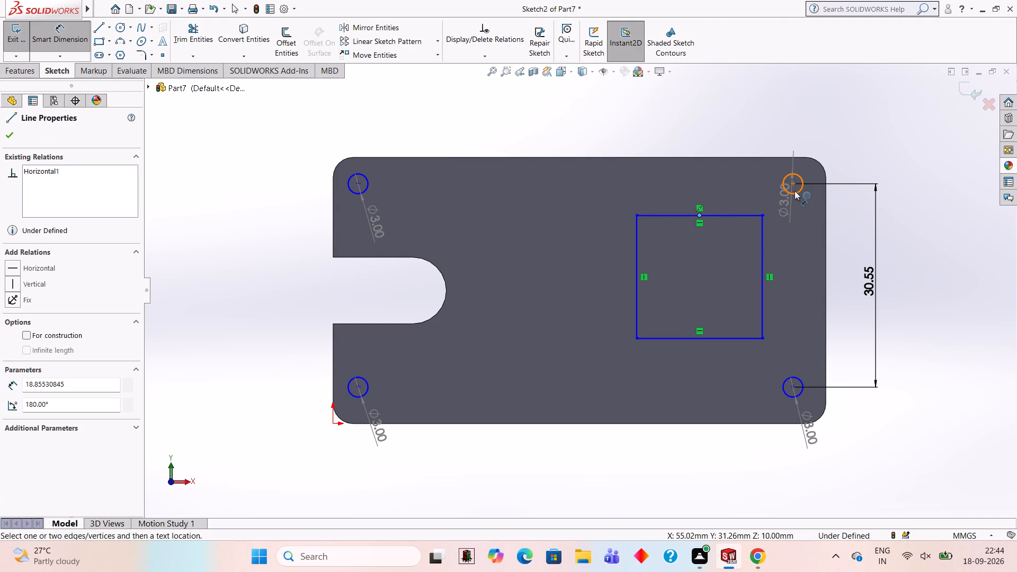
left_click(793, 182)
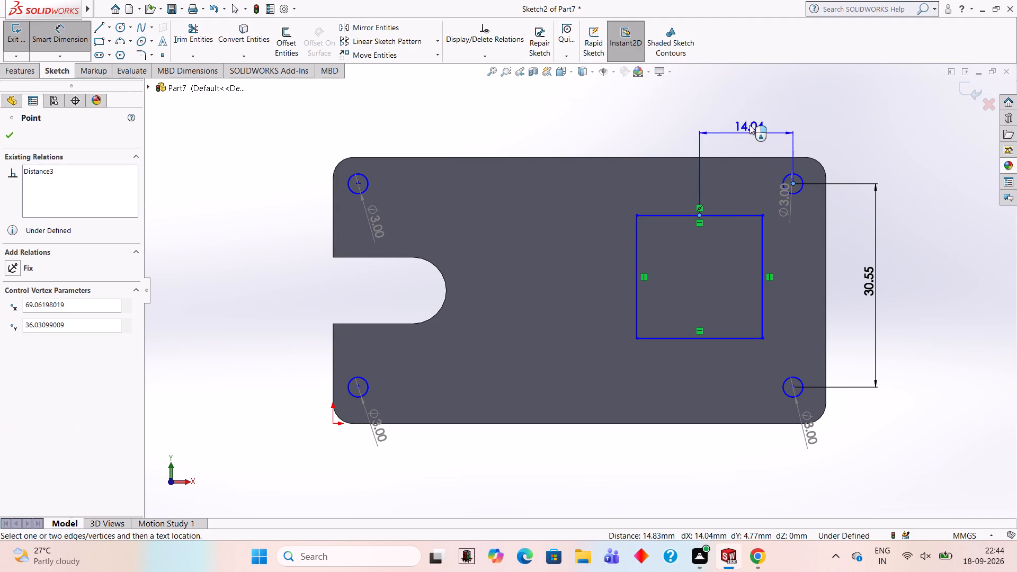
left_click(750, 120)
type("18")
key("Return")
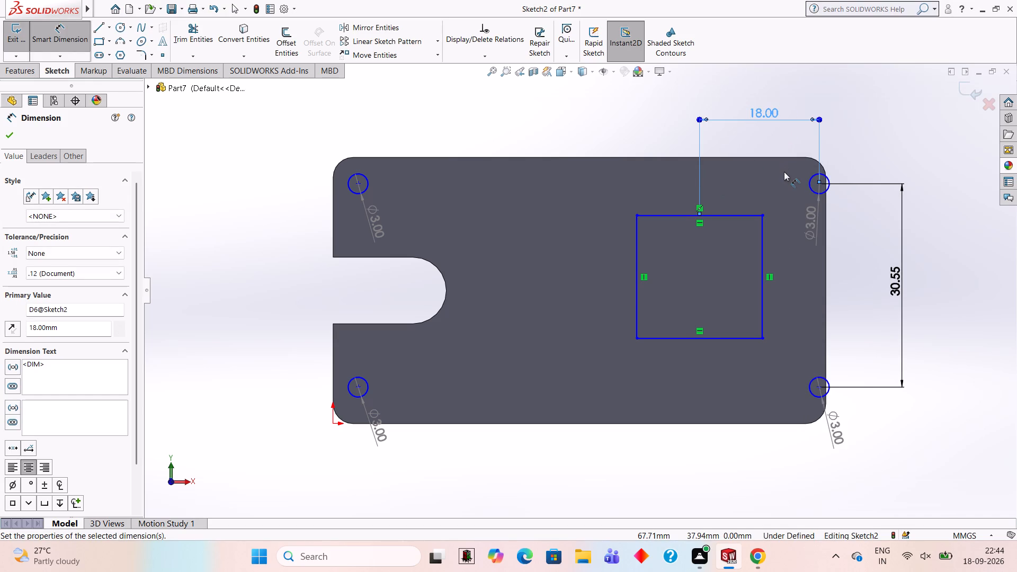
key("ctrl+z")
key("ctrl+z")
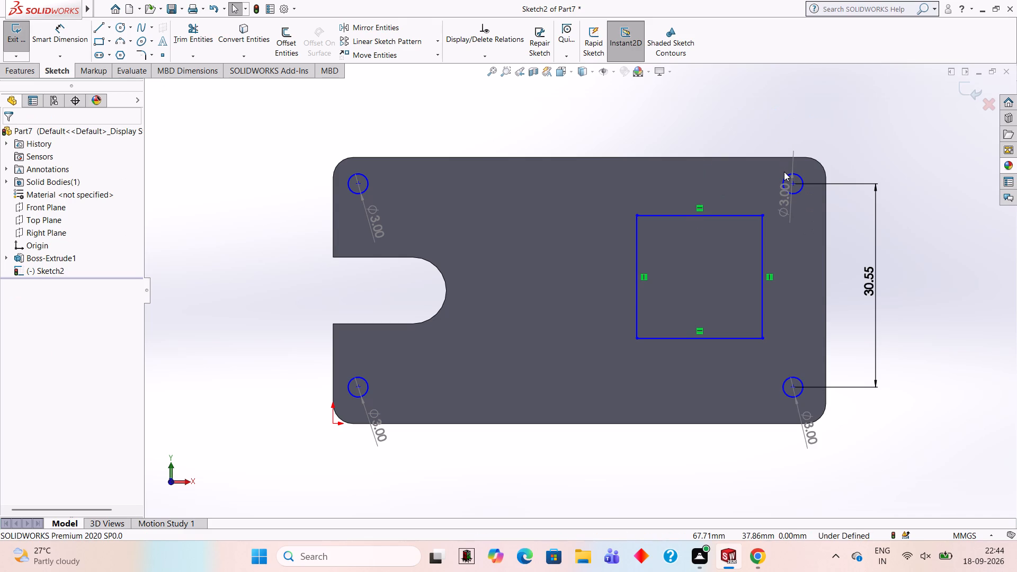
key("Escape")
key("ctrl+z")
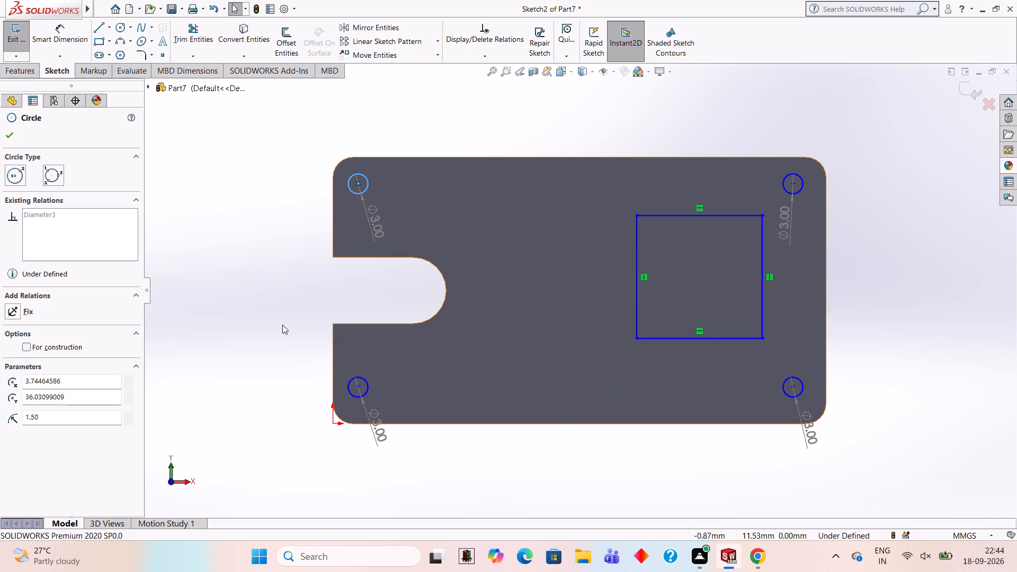
Dimension the horizontal centre distance between the two lower circles as 68 mm.
left_click(82, 30)
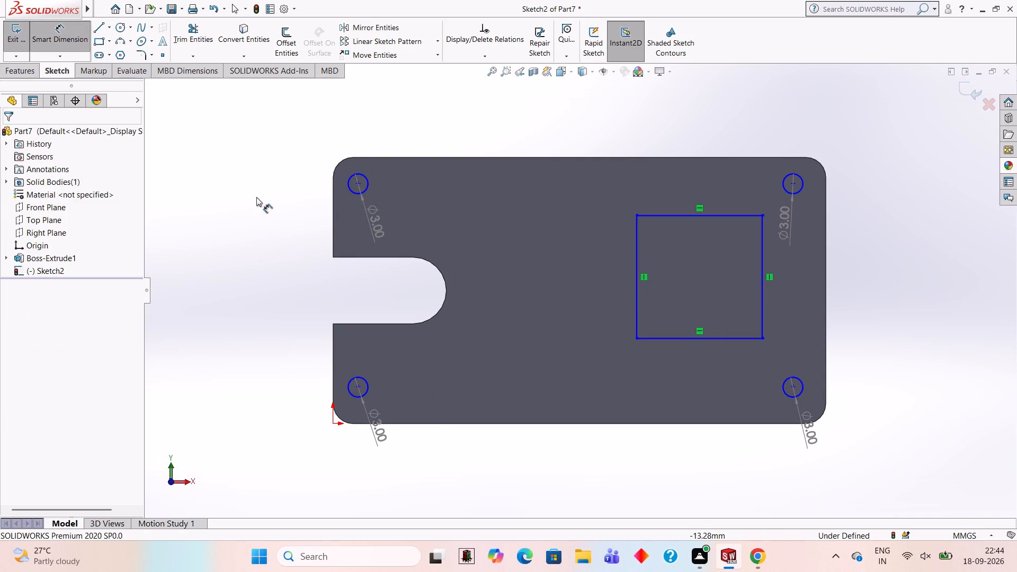
left_click(359, 386)
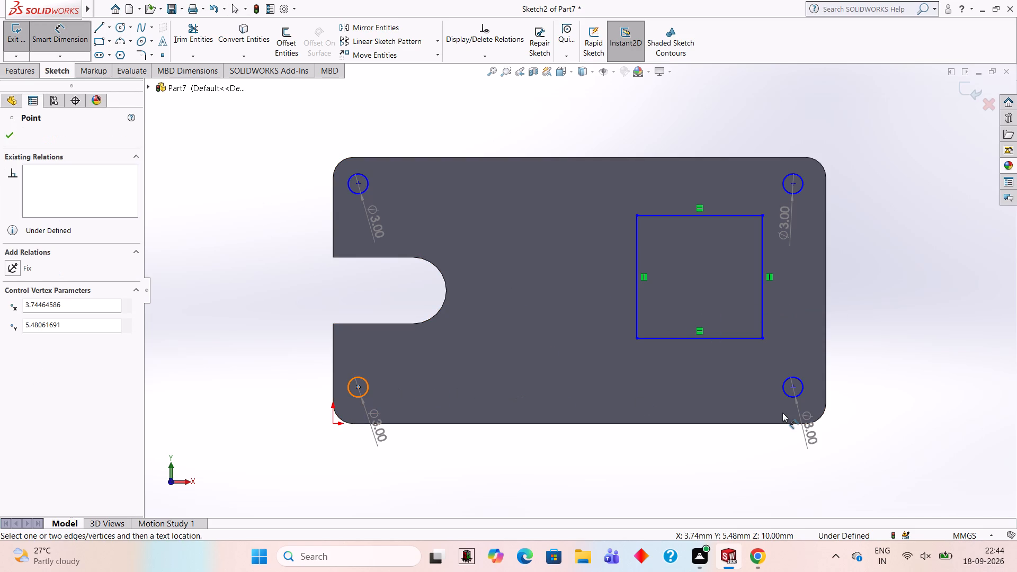
left_click(793, 385)
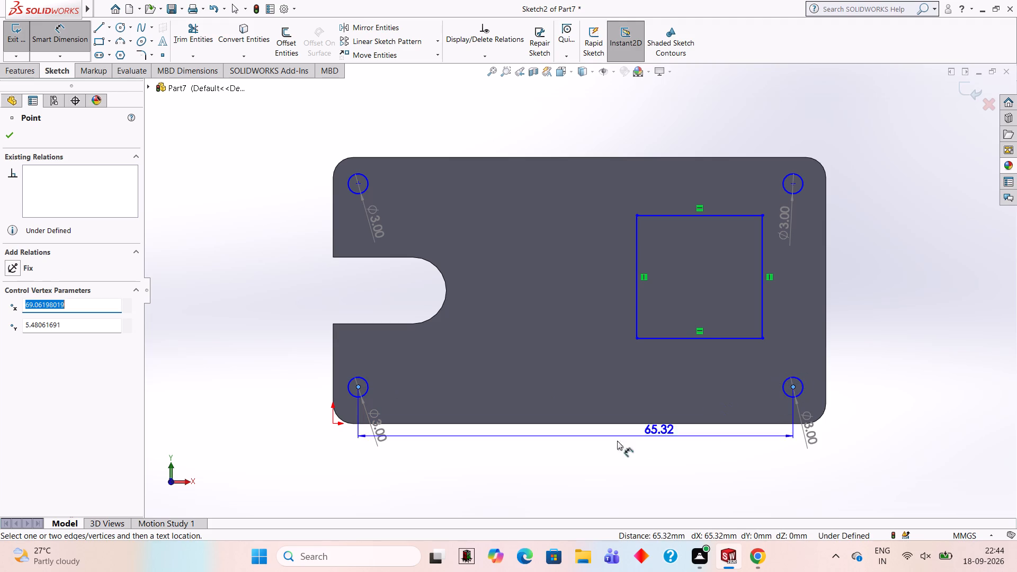
left_click(561, 464)
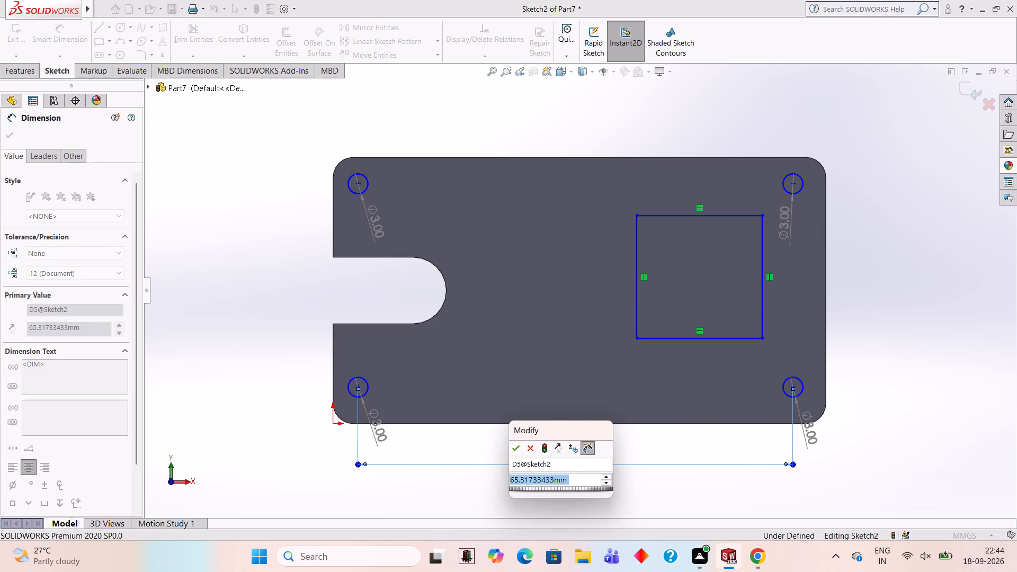
type("68")
key("Return")
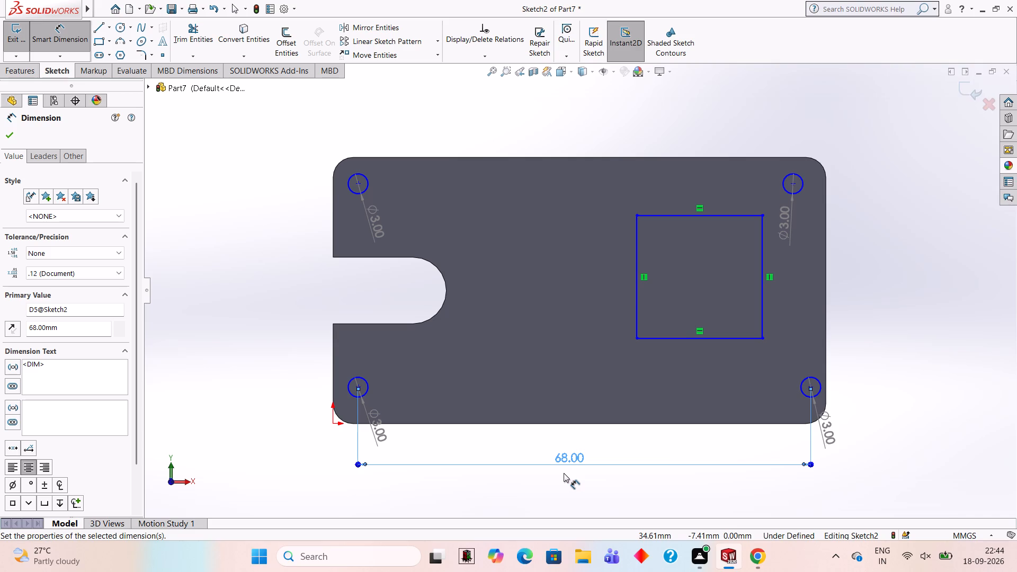
Calculate 74 minus 68 in Calculator and close it.
type("74")
key("minus")
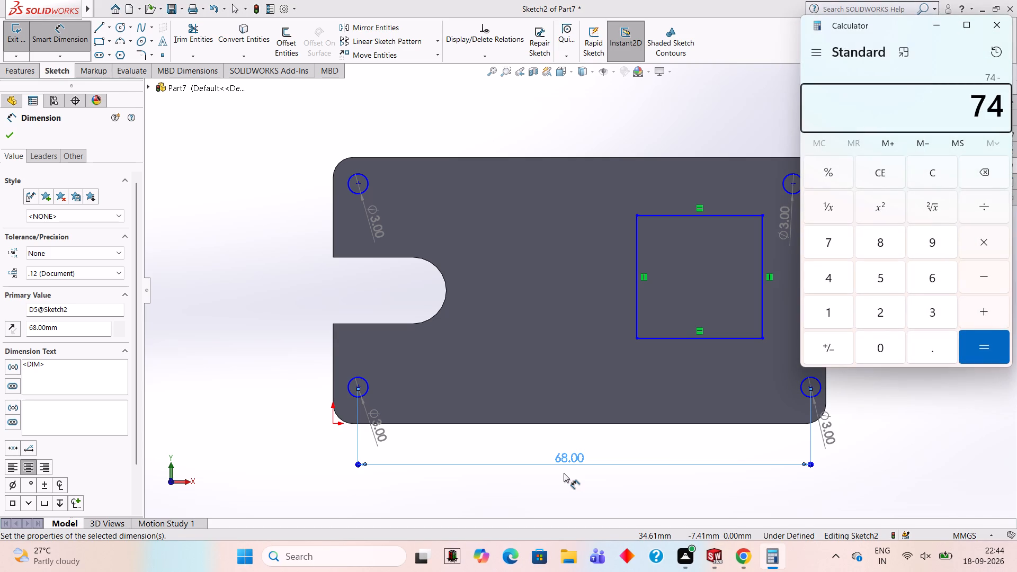
type("68")
key("Return")
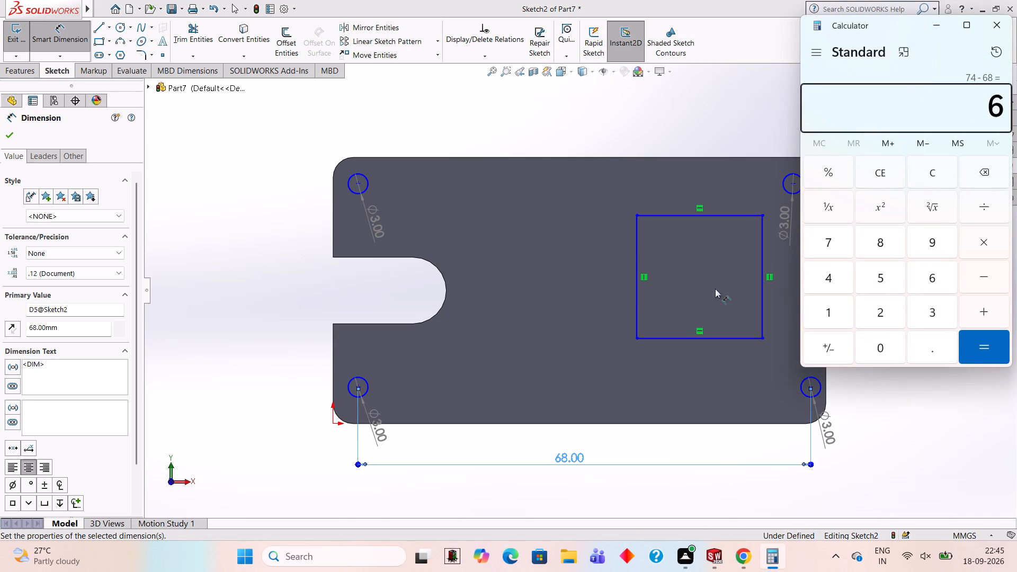
left_click(997, 31)
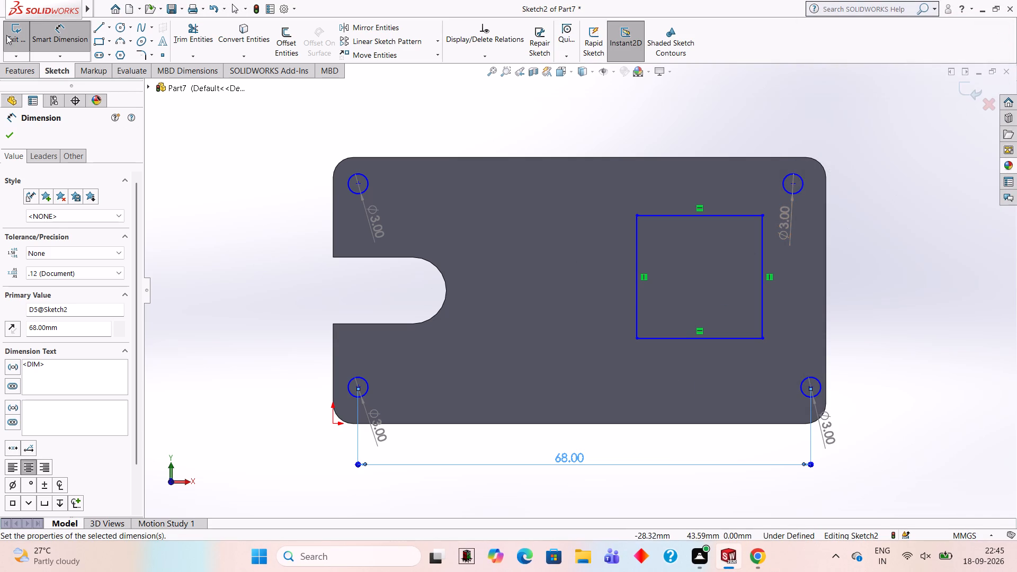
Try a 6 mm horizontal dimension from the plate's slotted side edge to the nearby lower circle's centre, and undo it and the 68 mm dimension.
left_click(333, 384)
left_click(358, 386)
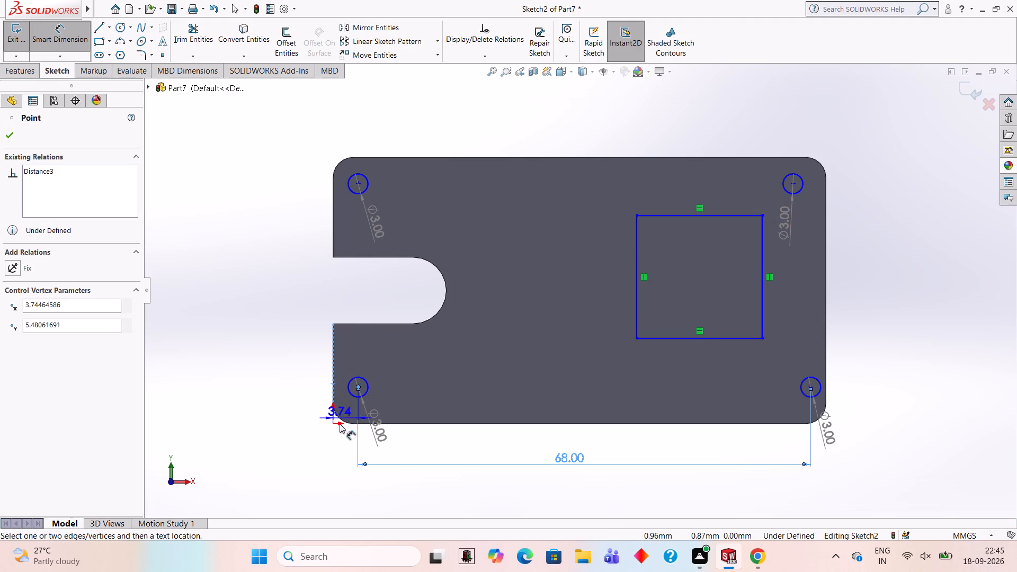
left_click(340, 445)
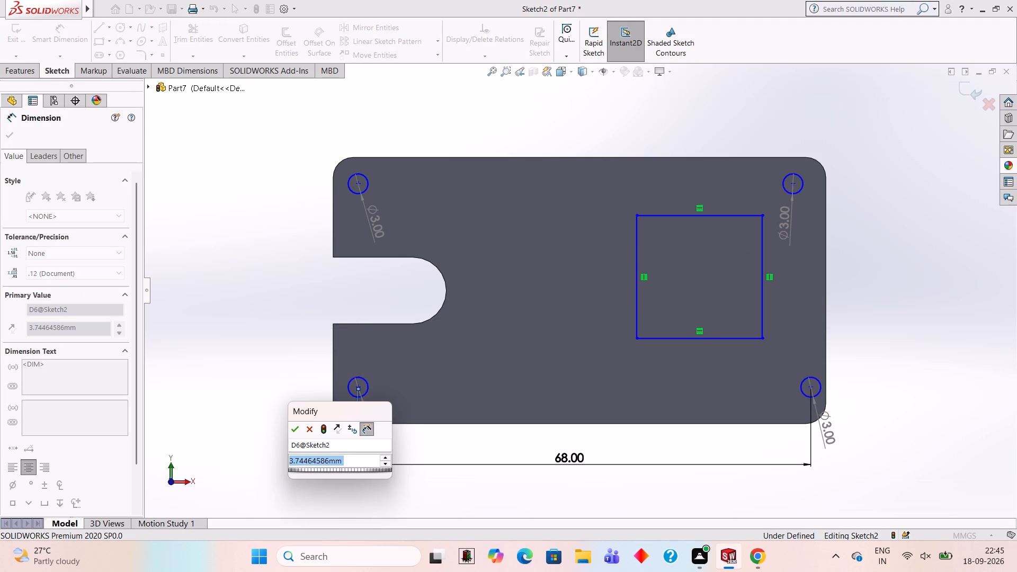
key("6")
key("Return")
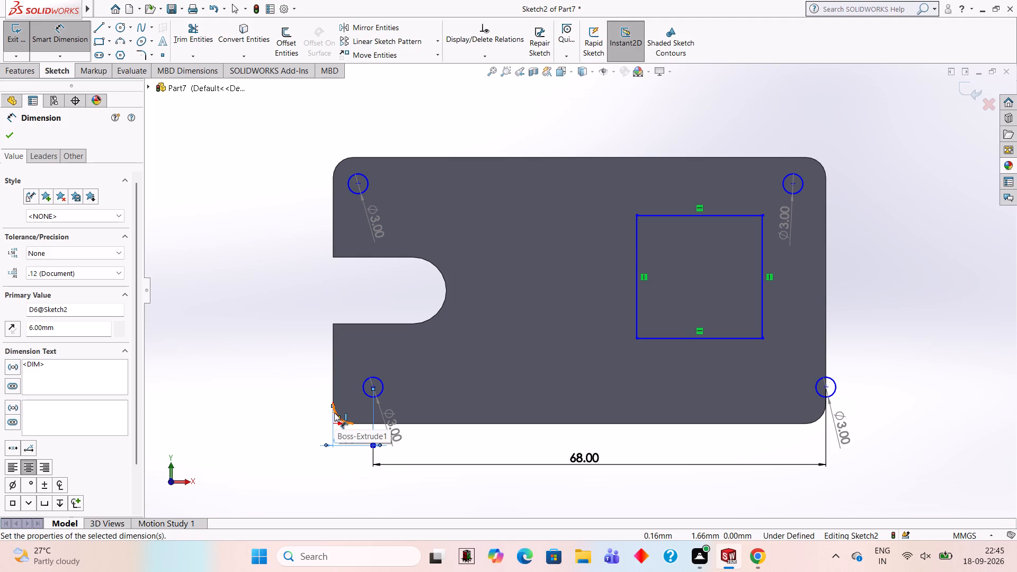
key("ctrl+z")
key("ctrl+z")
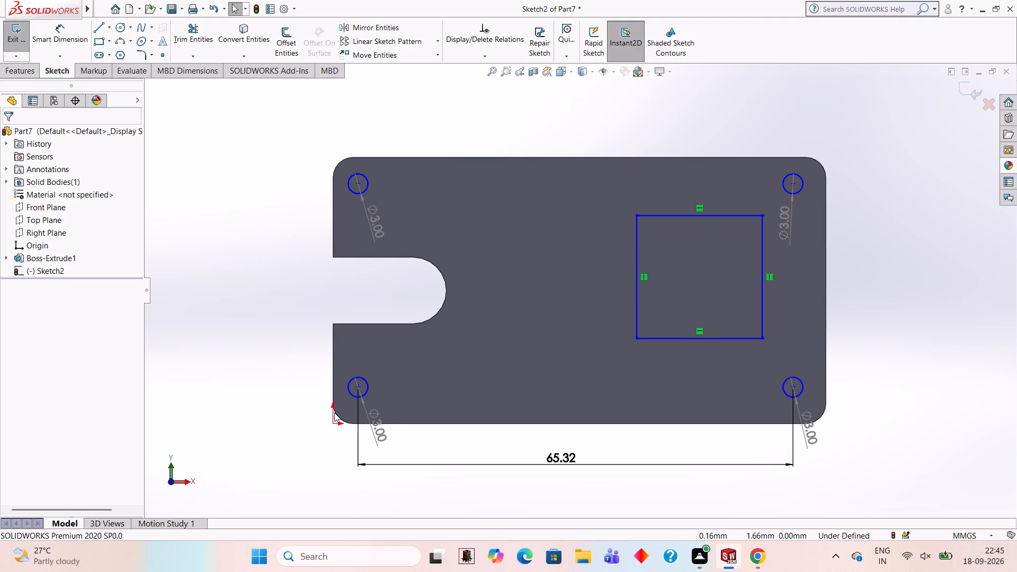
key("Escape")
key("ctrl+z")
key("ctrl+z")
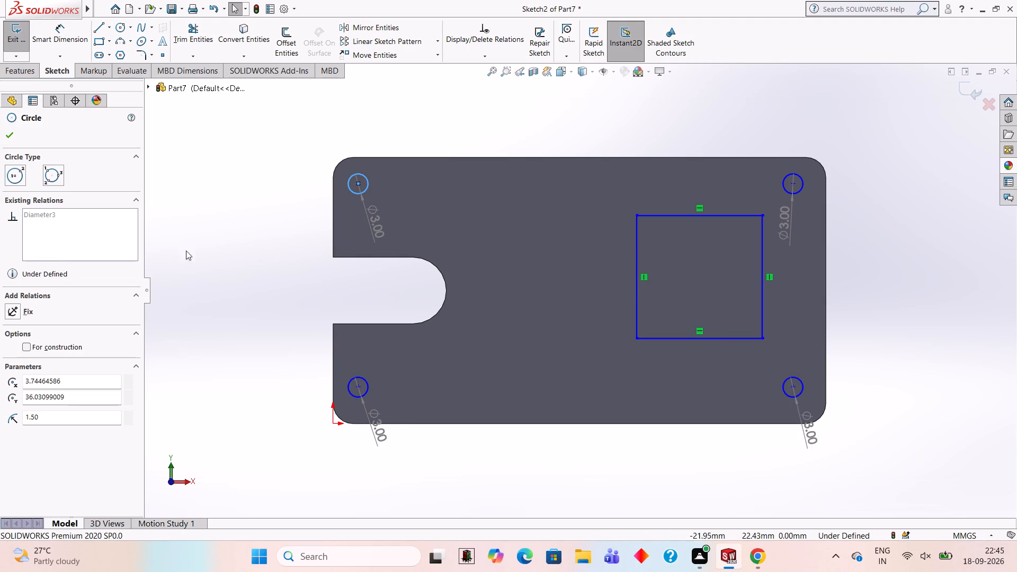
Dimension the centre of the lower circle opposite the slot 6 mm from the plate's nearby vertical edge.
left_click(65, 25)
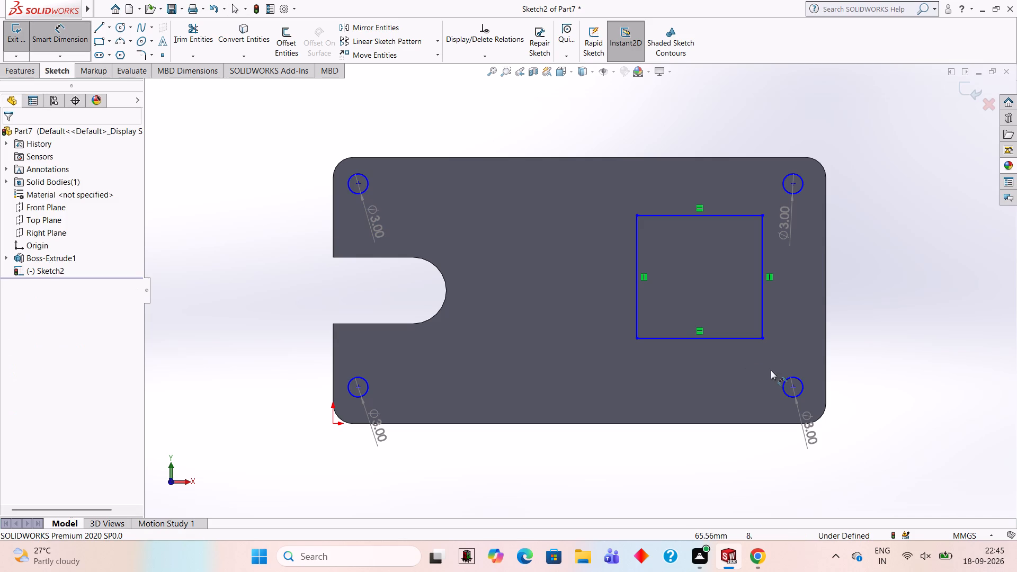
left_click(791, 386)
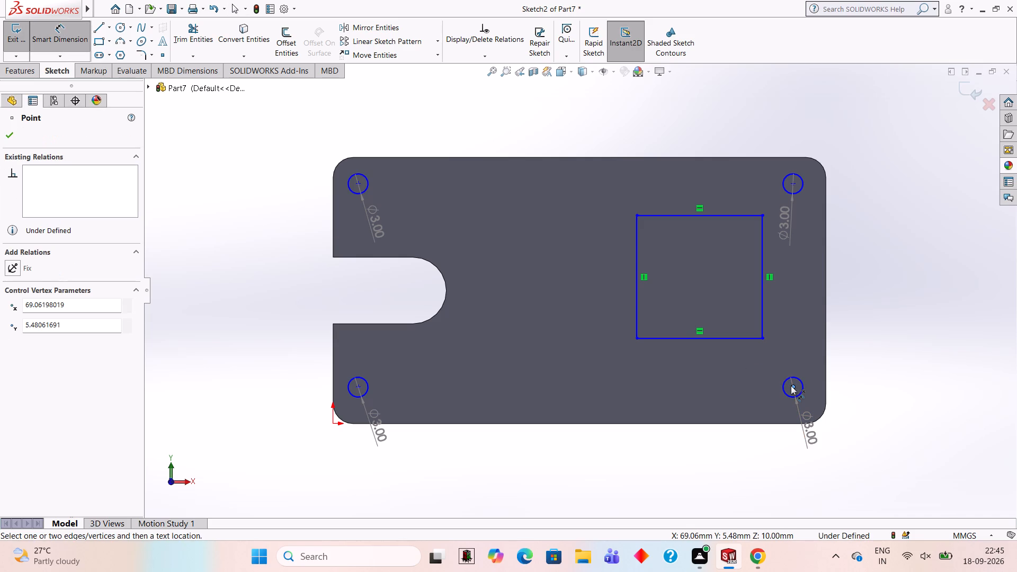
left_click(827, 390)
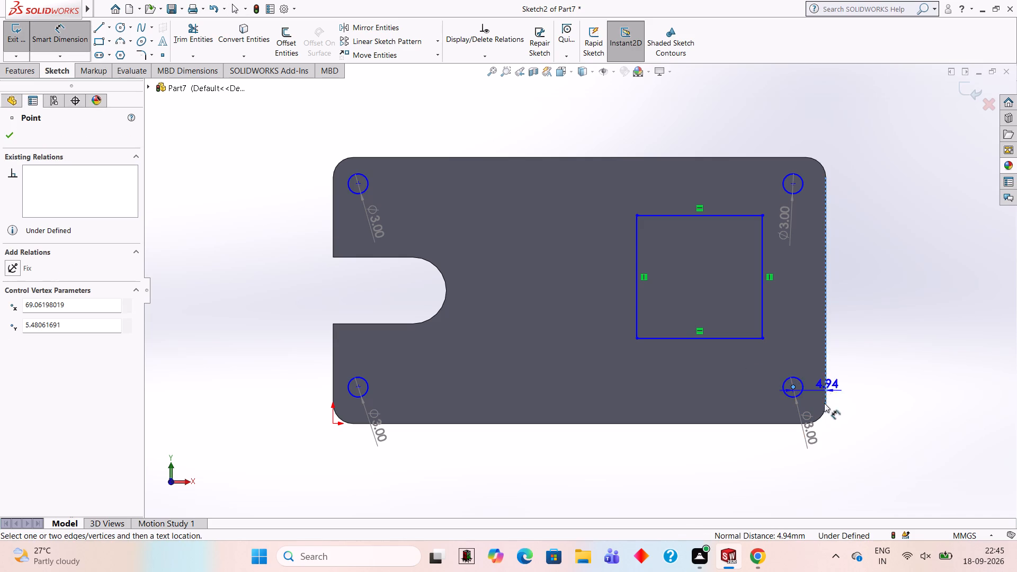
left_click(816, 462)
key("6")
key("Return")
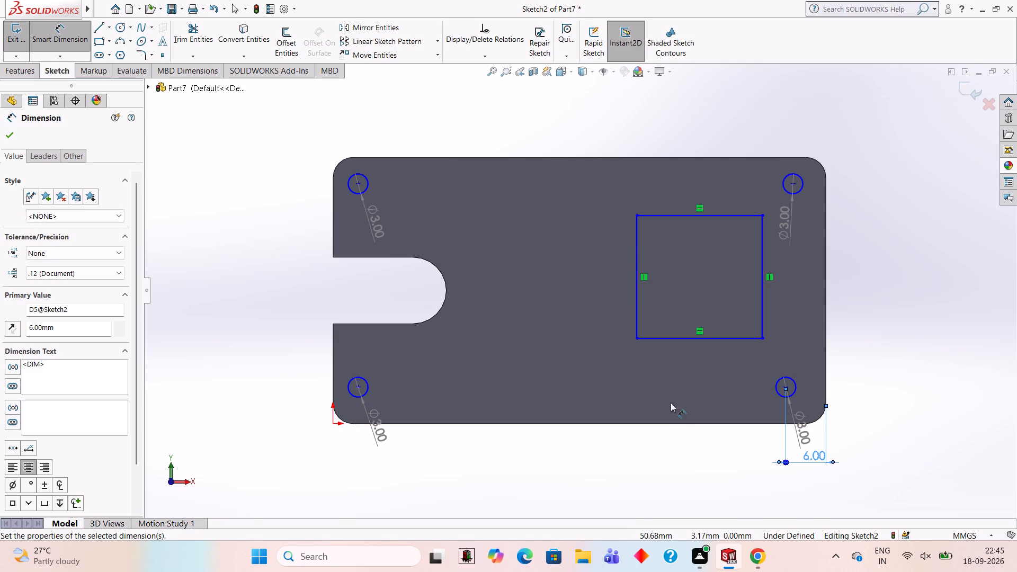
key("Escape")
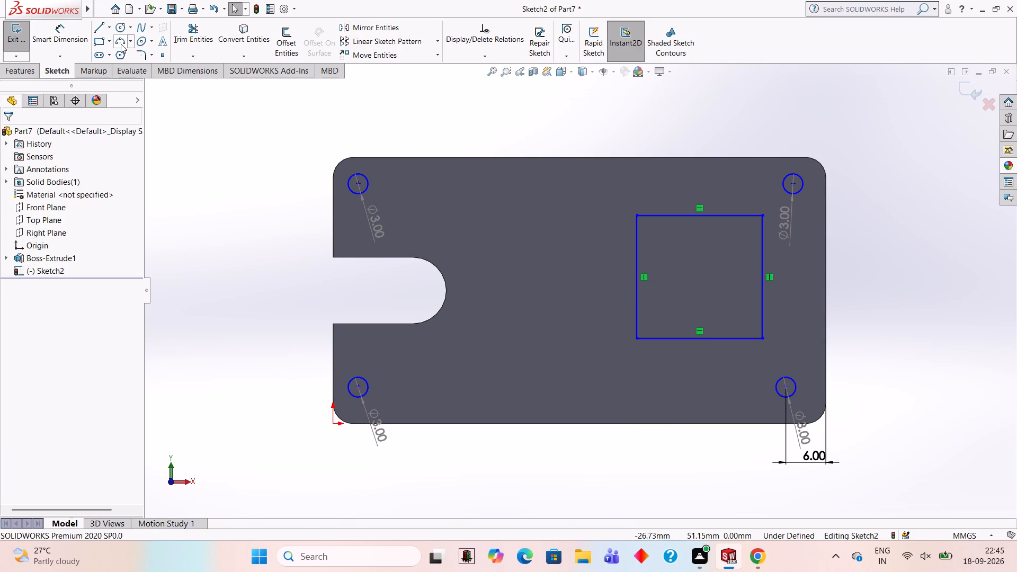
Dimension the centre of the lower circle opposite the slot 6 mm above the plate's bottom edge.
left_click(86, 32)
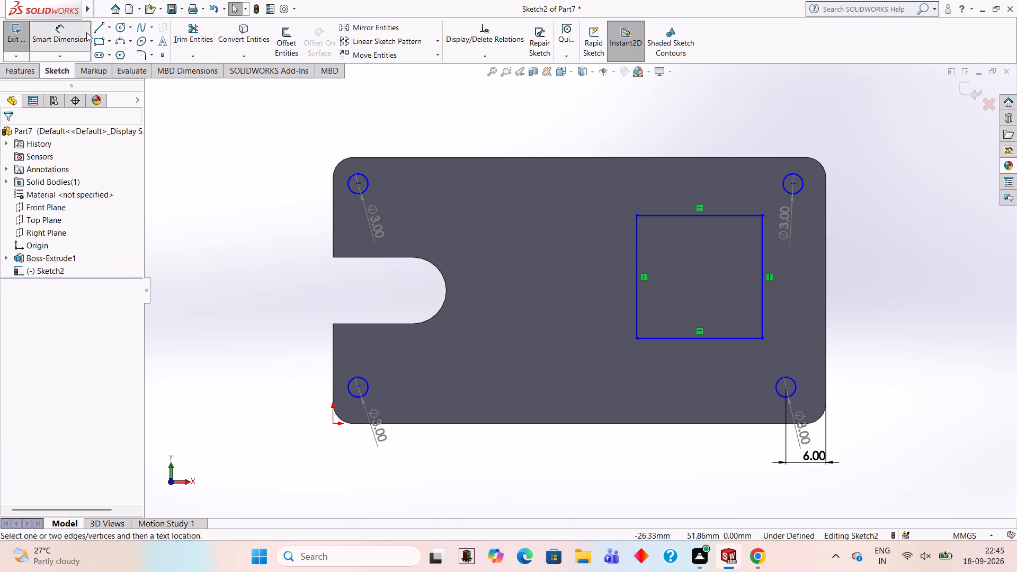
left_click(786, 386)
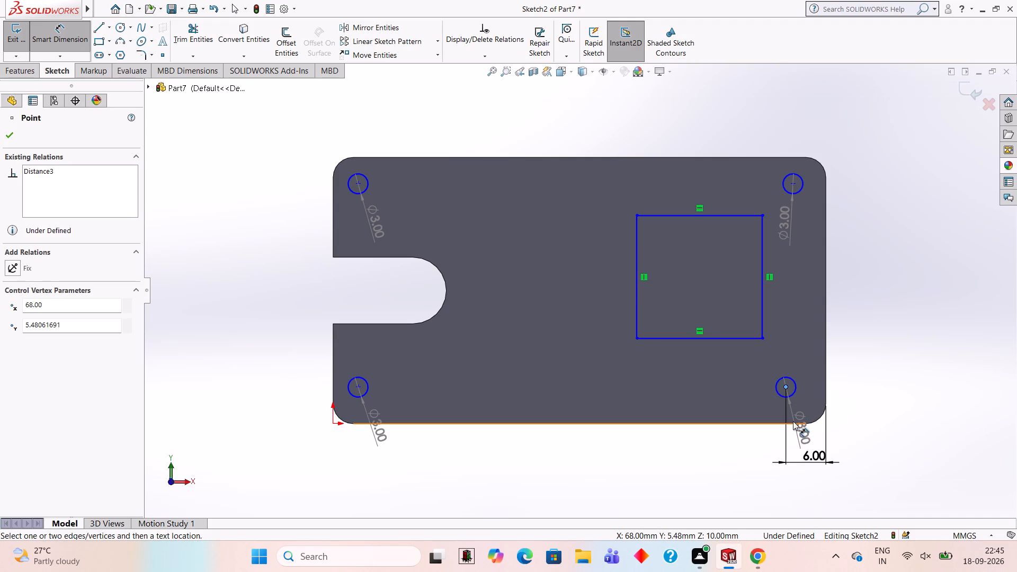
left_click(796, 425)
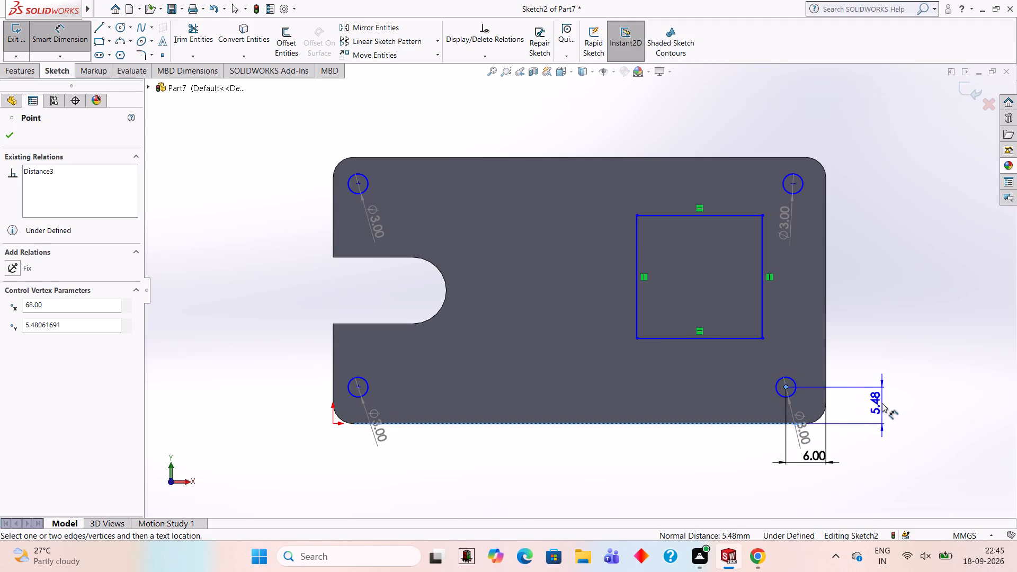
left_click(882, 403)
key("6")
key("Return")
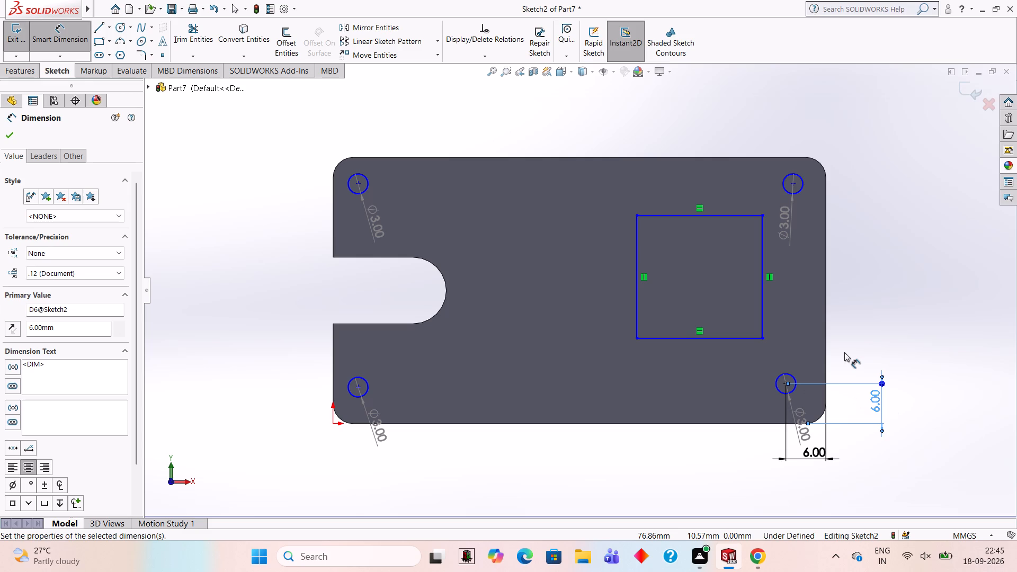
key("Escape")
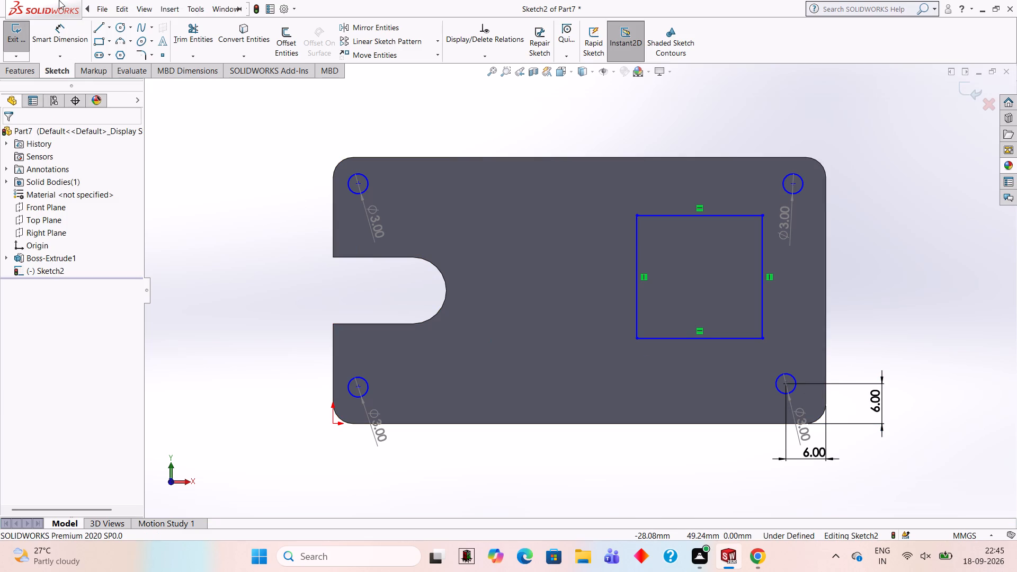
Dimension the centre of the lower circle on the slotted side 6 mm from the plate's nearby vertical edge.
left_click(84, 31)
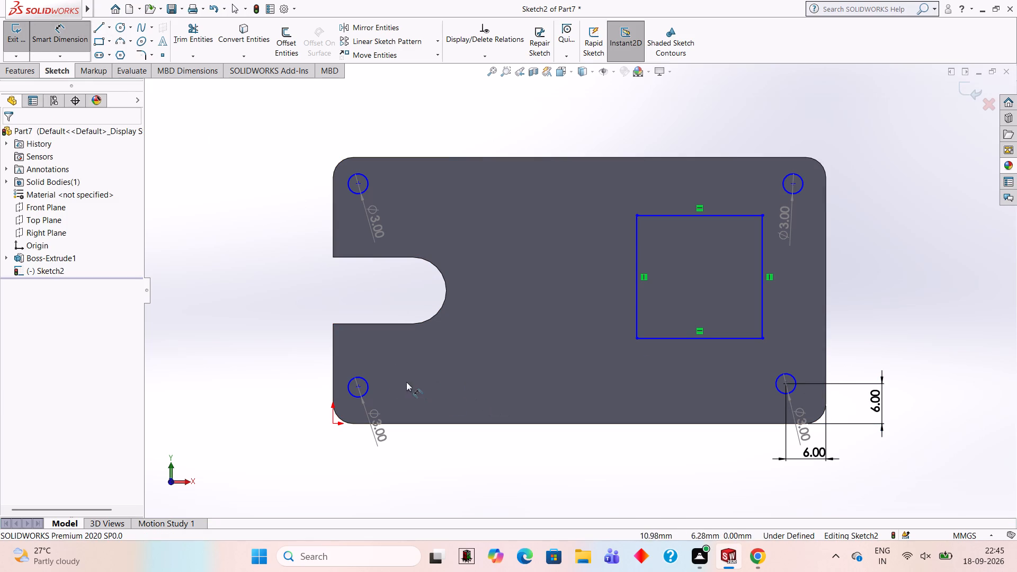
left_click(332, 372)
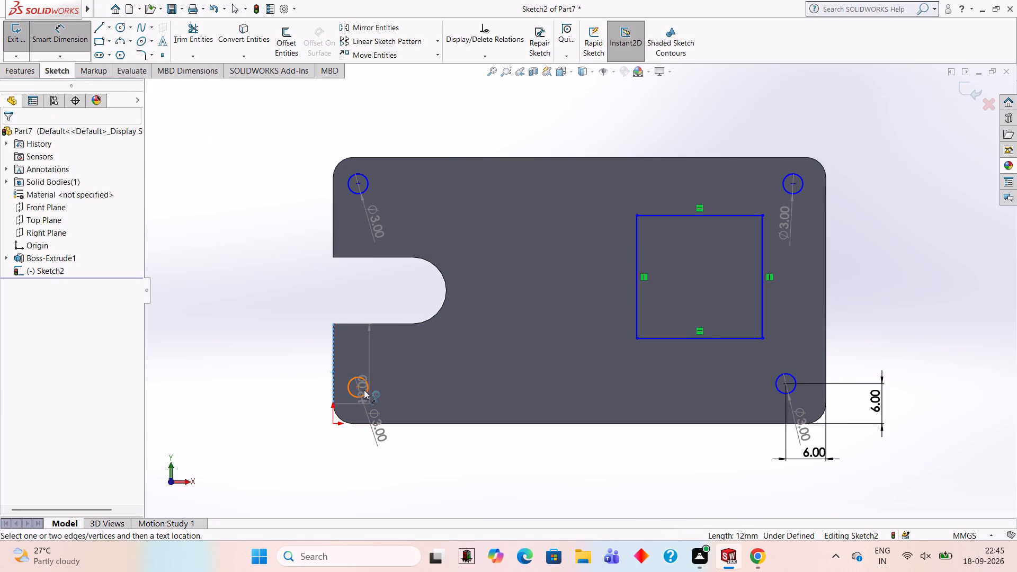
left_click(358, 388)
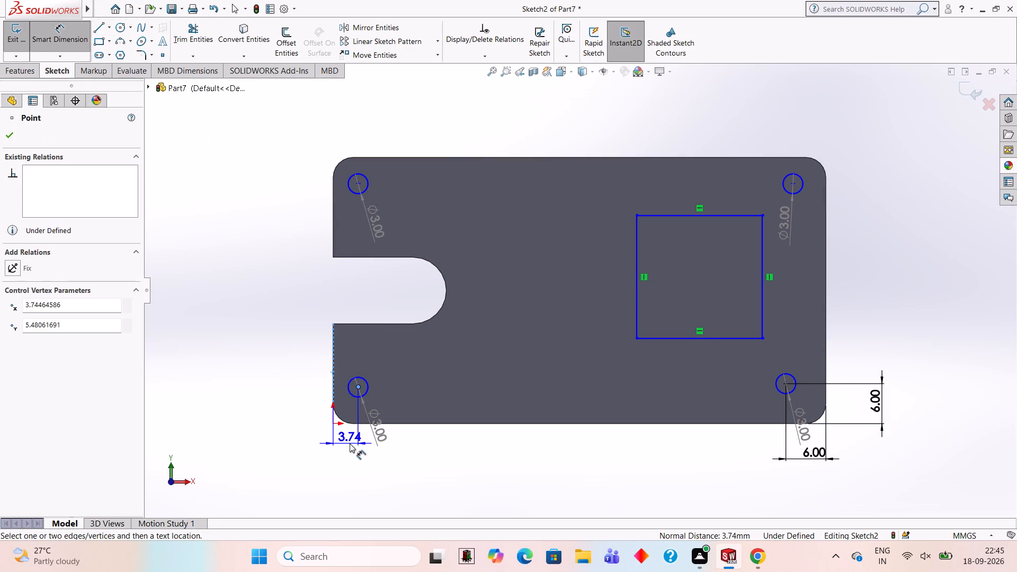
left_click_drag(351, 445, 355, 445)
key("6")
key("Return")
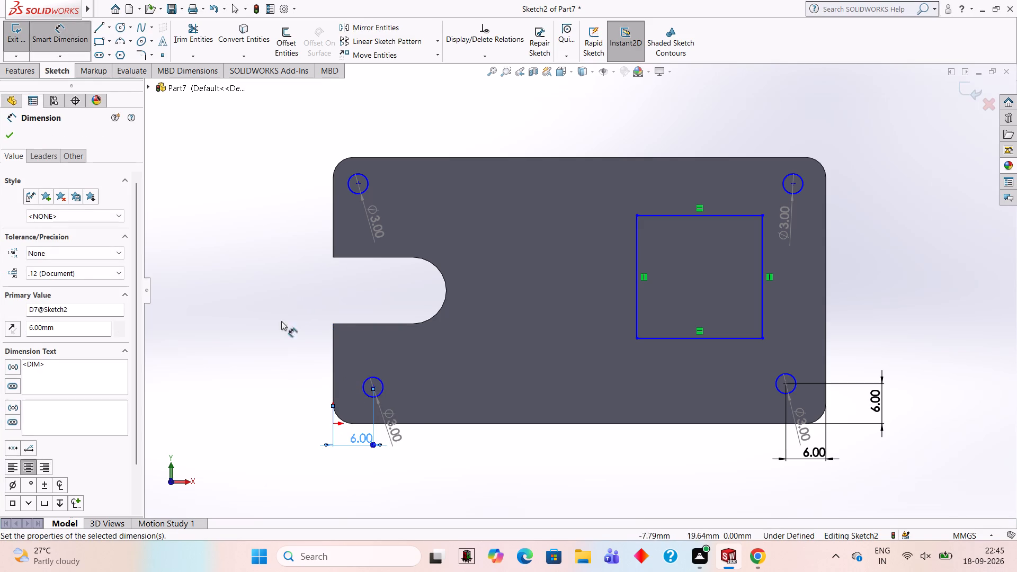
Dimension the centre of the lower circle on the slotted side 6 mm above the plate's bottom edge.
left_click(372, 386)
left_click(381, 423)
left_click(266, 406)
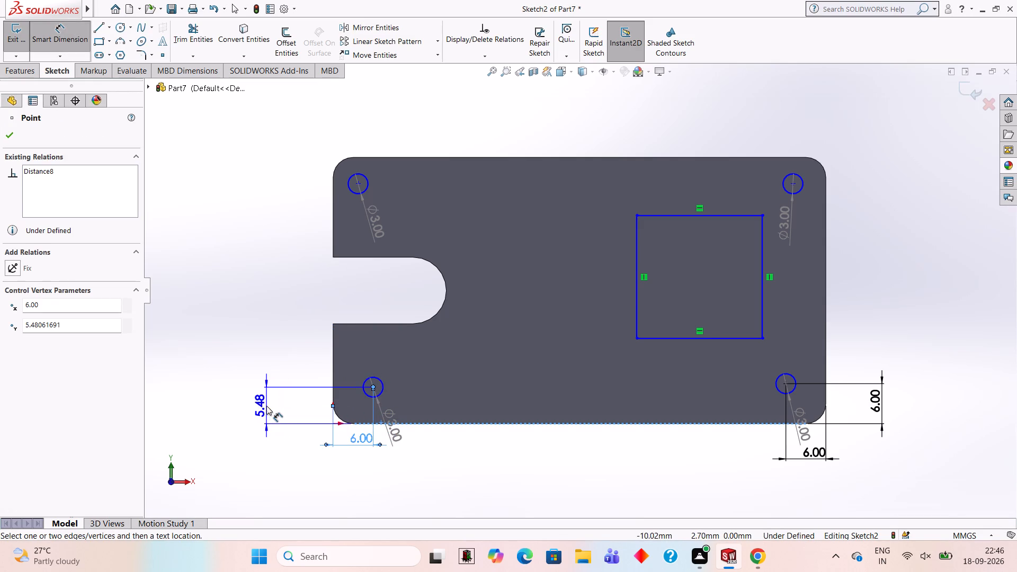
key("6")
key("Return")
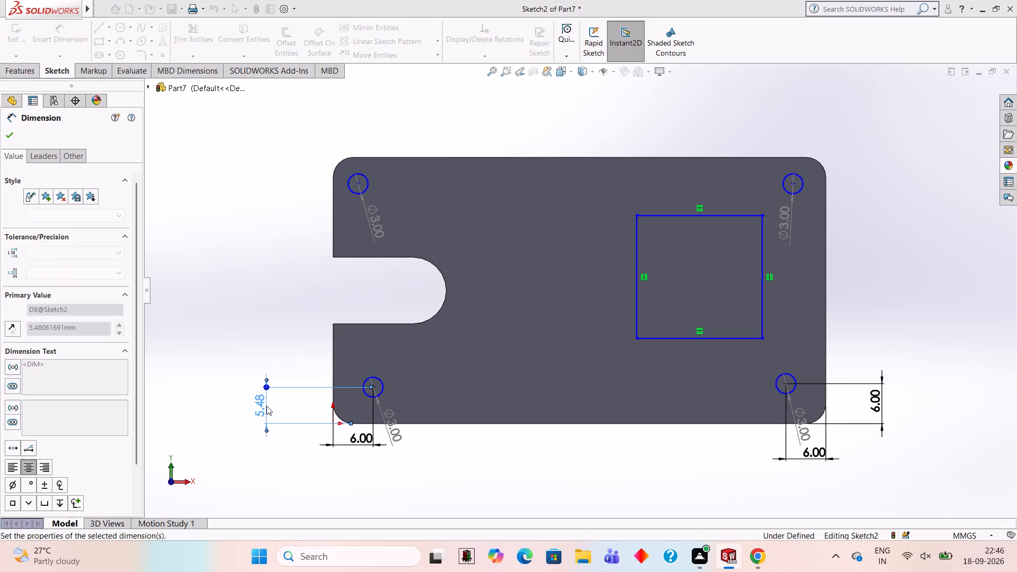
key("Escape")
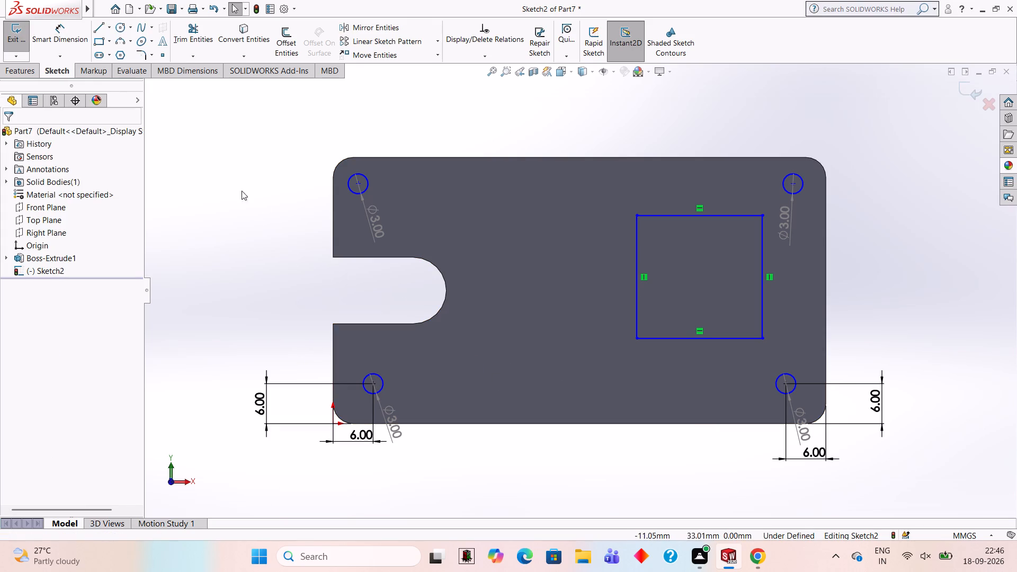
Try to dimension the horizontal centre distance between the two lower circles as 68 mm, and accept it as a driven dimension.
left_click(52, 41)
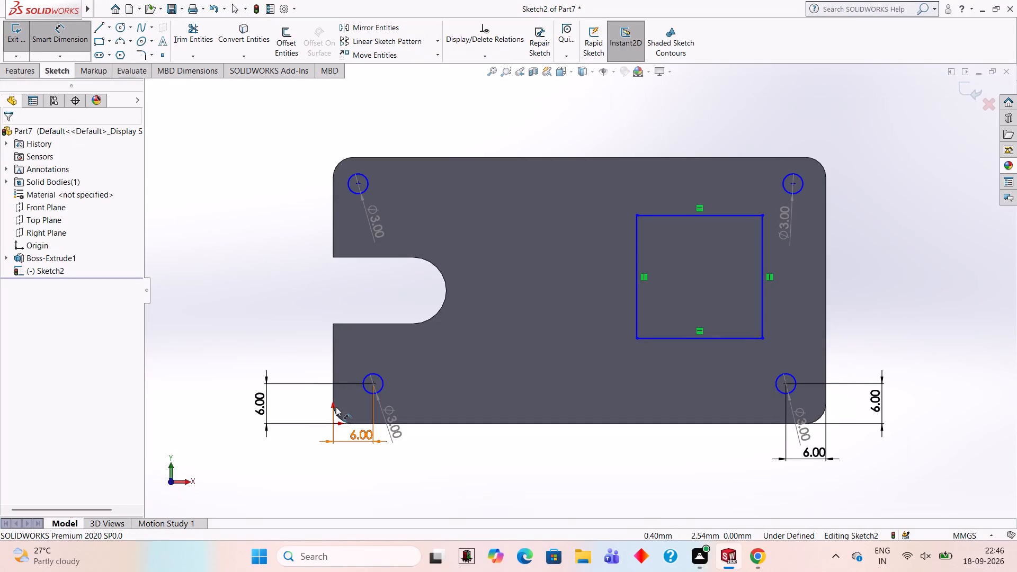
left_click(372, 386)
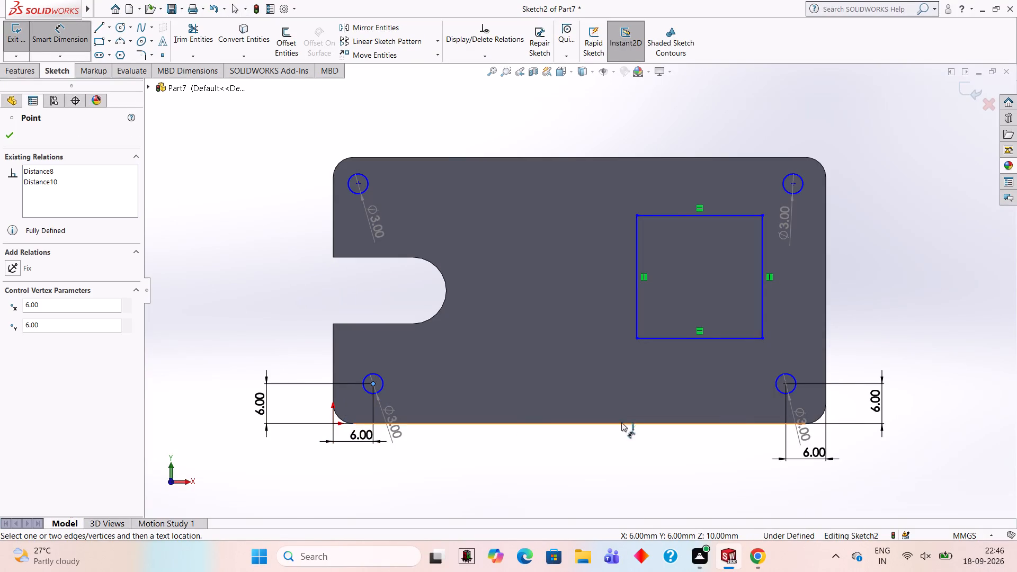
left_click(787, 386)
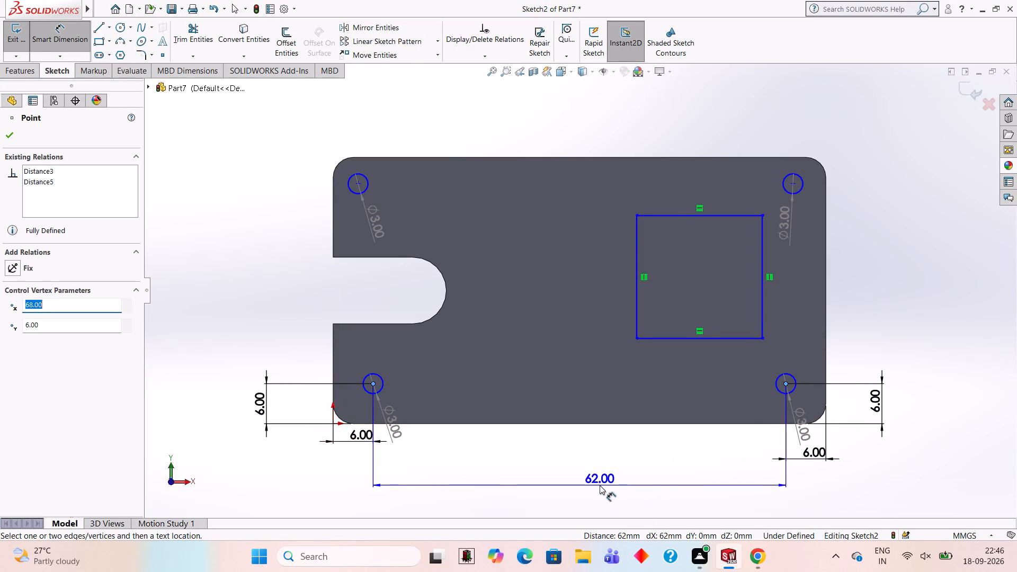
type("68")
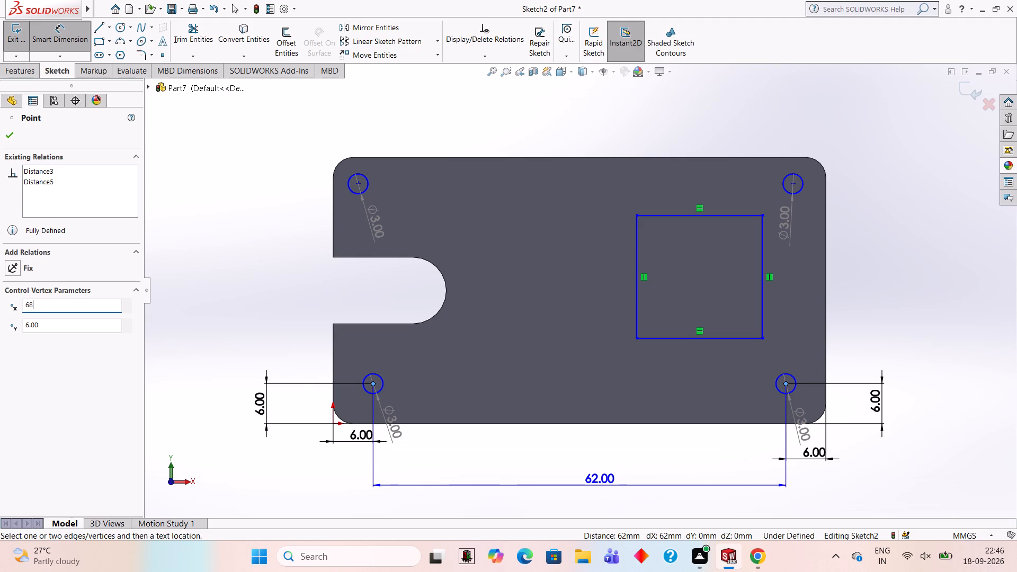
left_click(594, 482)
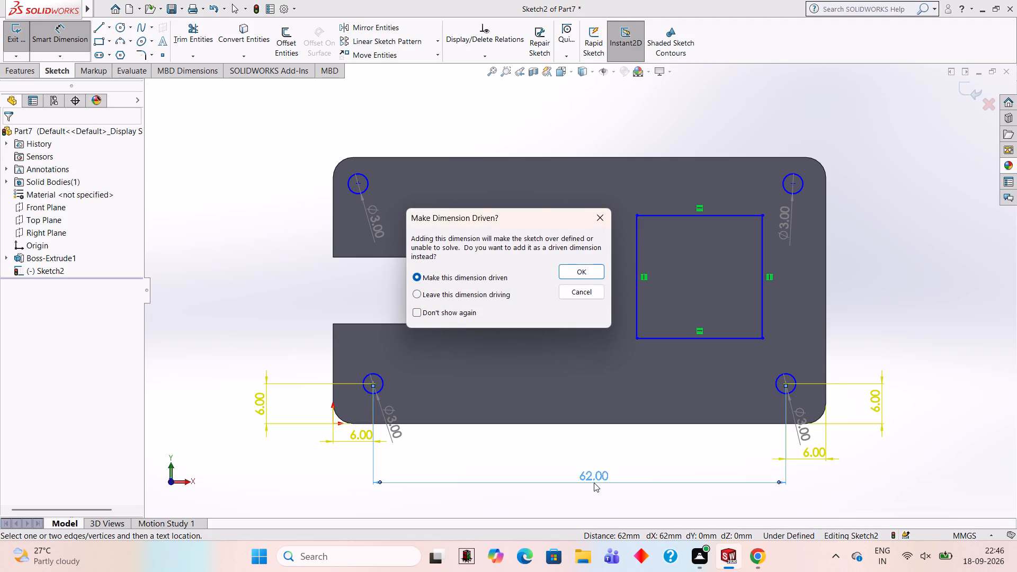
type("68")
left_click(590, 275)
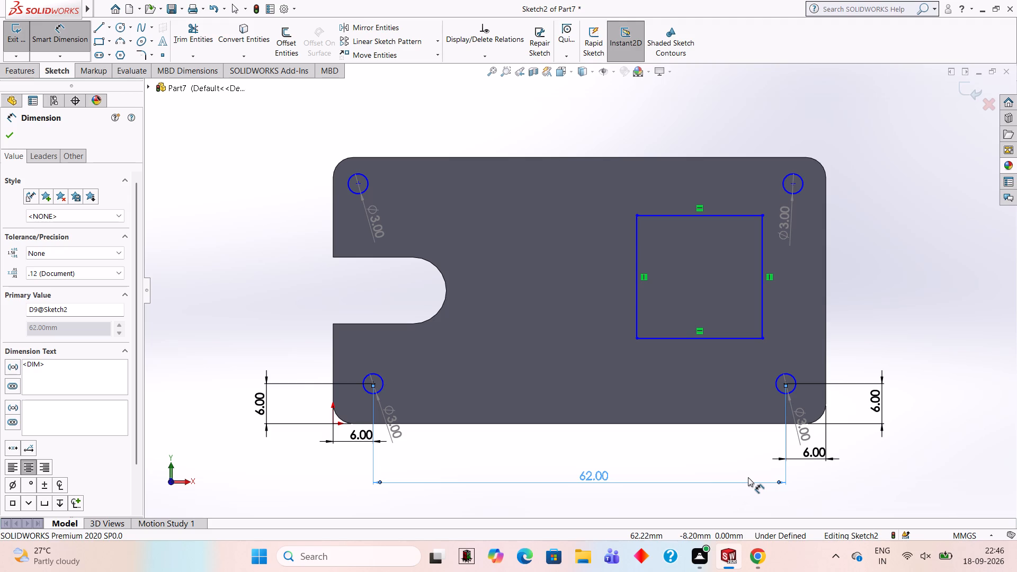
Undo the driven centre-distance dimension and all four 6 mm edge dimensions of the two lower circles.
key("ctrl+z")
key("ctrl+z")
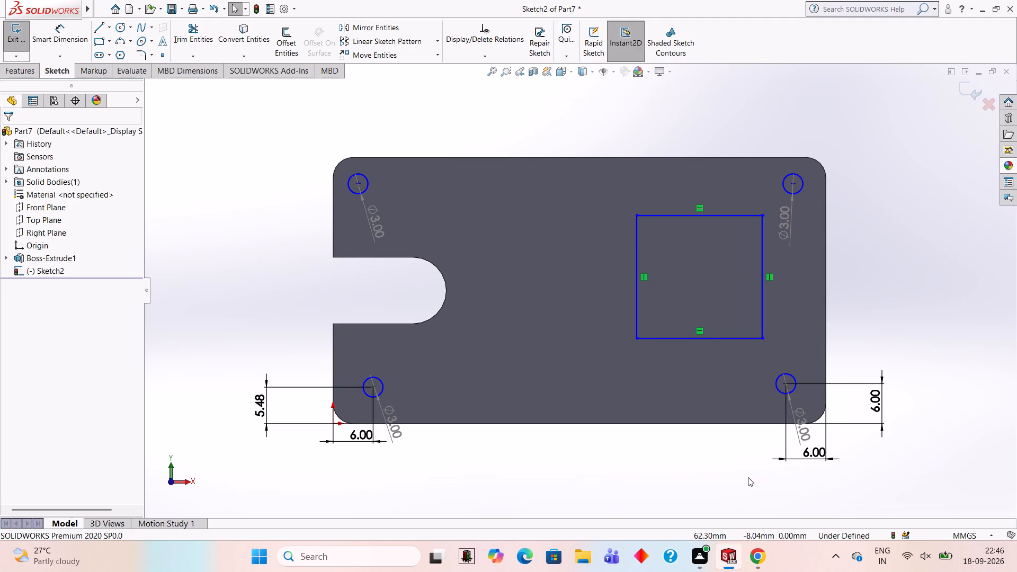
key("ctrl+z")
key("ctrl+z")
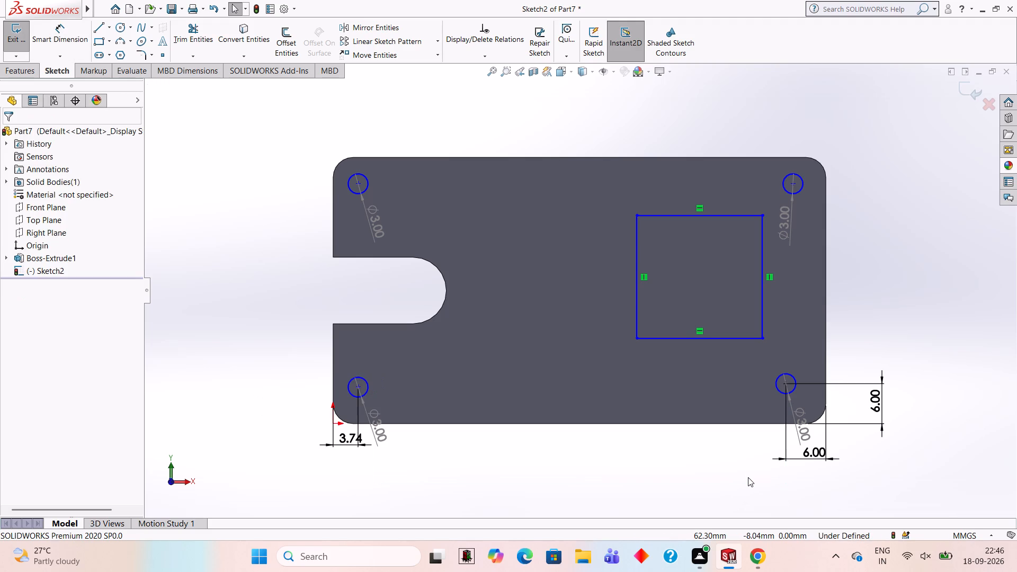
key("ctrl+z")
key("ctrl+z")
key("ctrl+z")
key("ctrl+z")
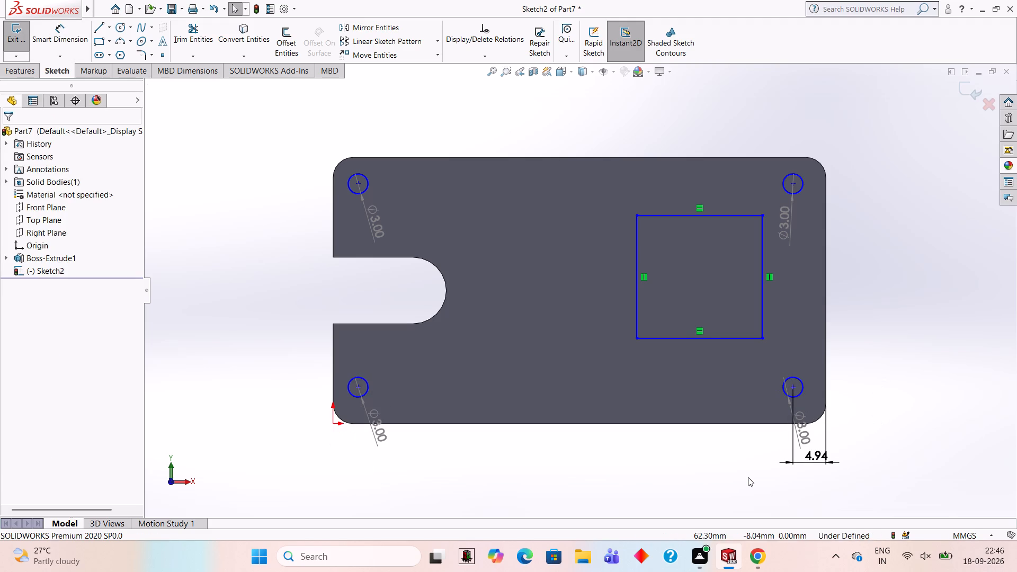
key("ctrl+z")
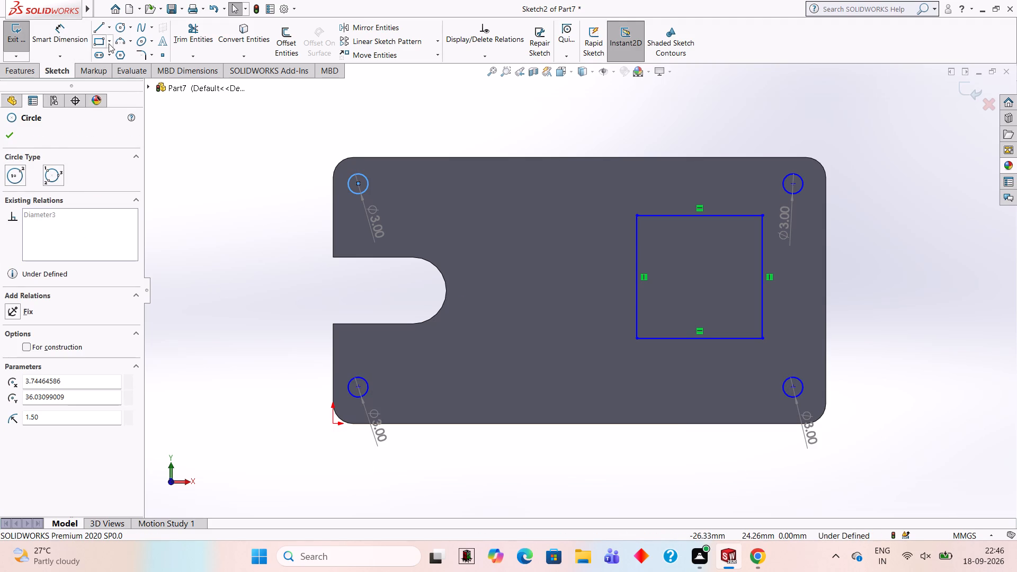
Dimension the centre of the lower circle opposite the slotted side 3 mm from both the plate's nearby vertical edge and its bottom edge.
left_click(75, 25)
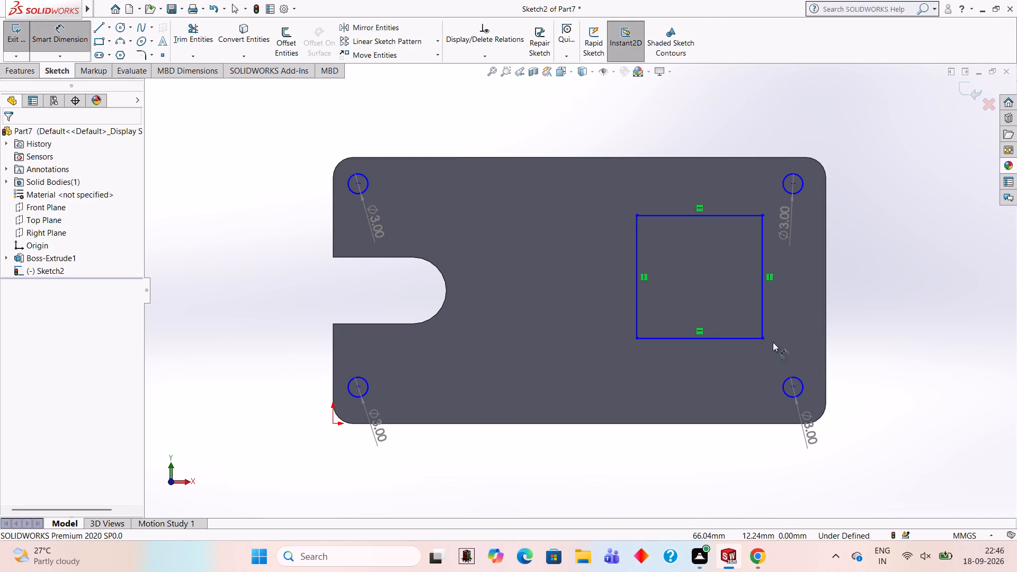
left_click(793, 389)
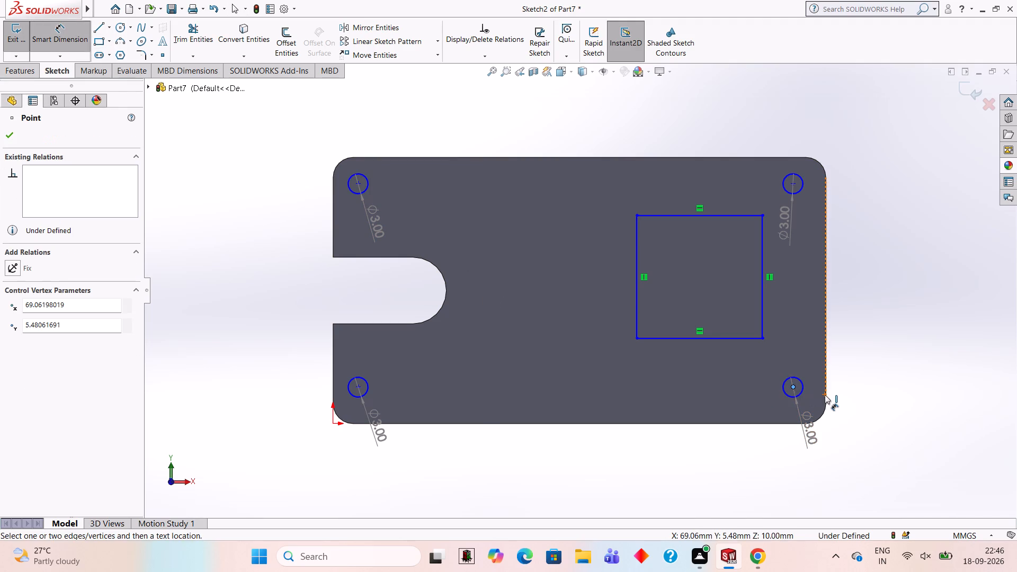
left_click(825, 395)
left_click_drag(809, 490, 815, 490)
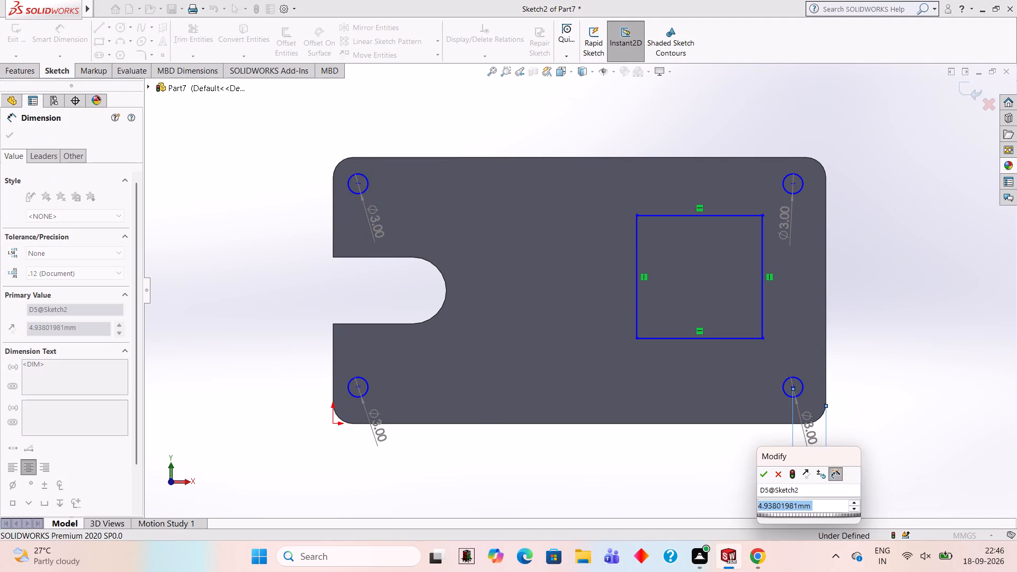
key("3")
key("Return")
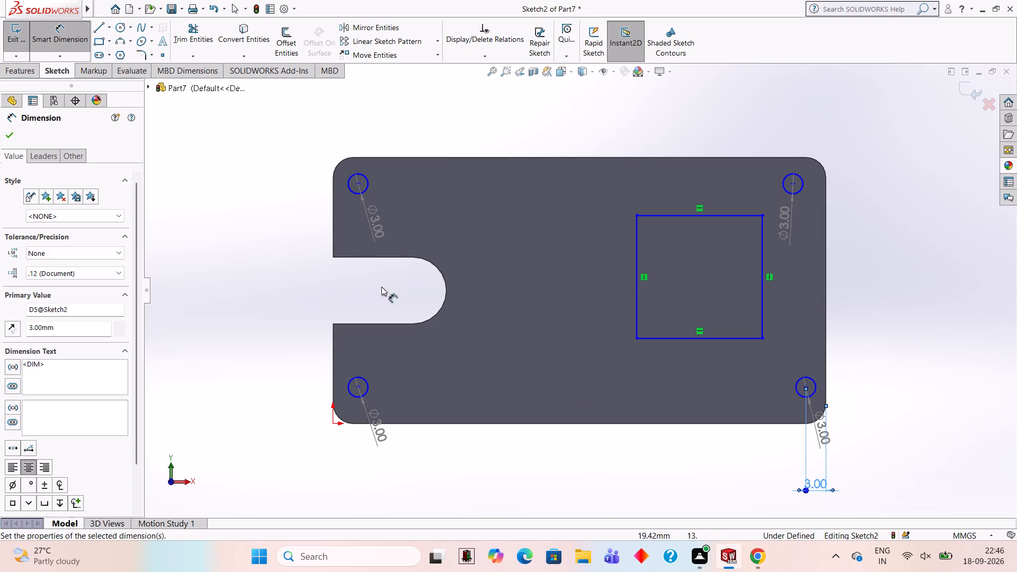
left_click(806, 387)
left_click(800, 424)
left_click(871, 401)
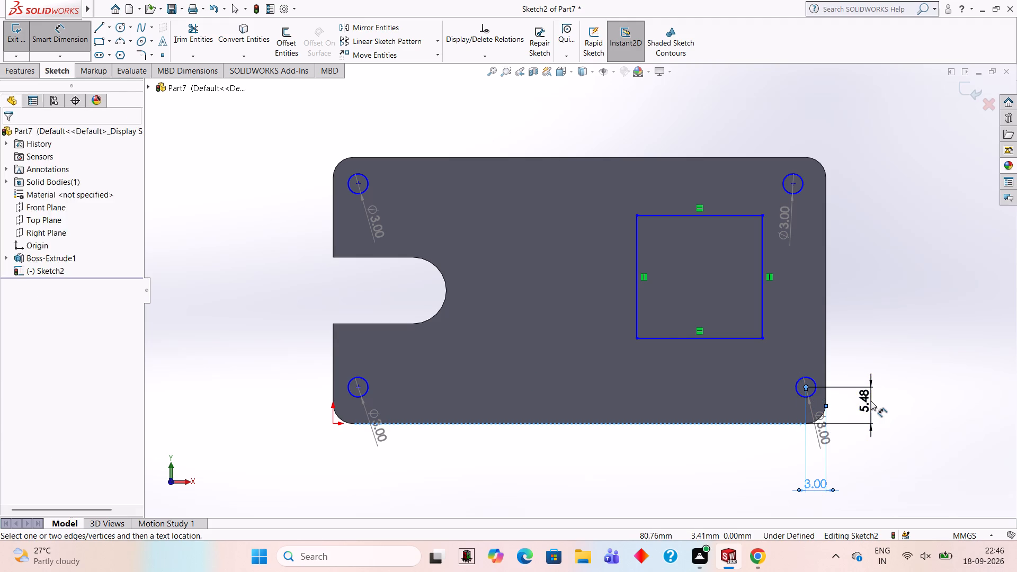
key("3")
key("Return")
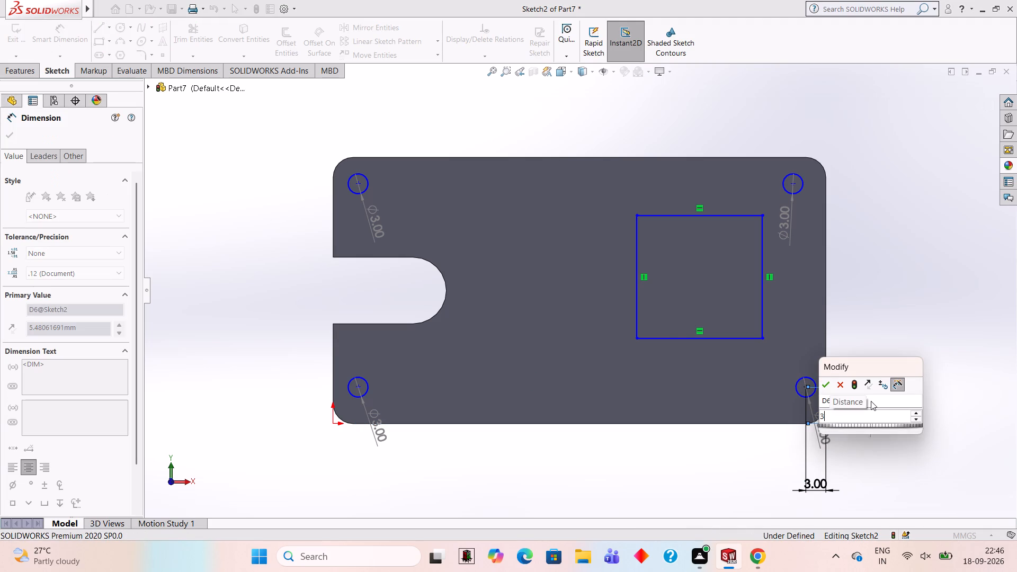
left_click(864, 326)
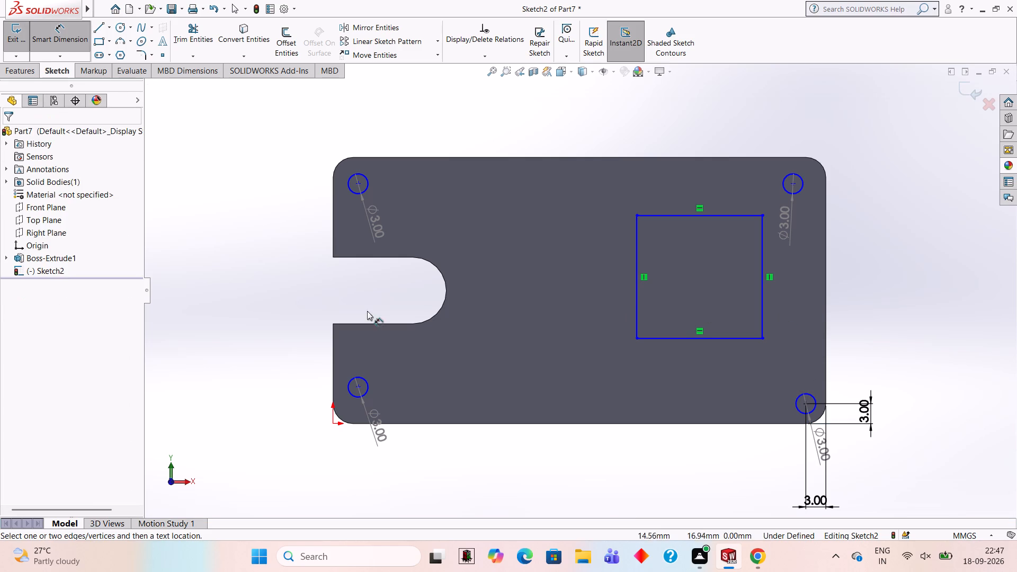
Dimension the centre of the lower circle on the slotted side 3 mm from both the plate's nearby vertical edge and its bottom edge.
left_click(358, 386)
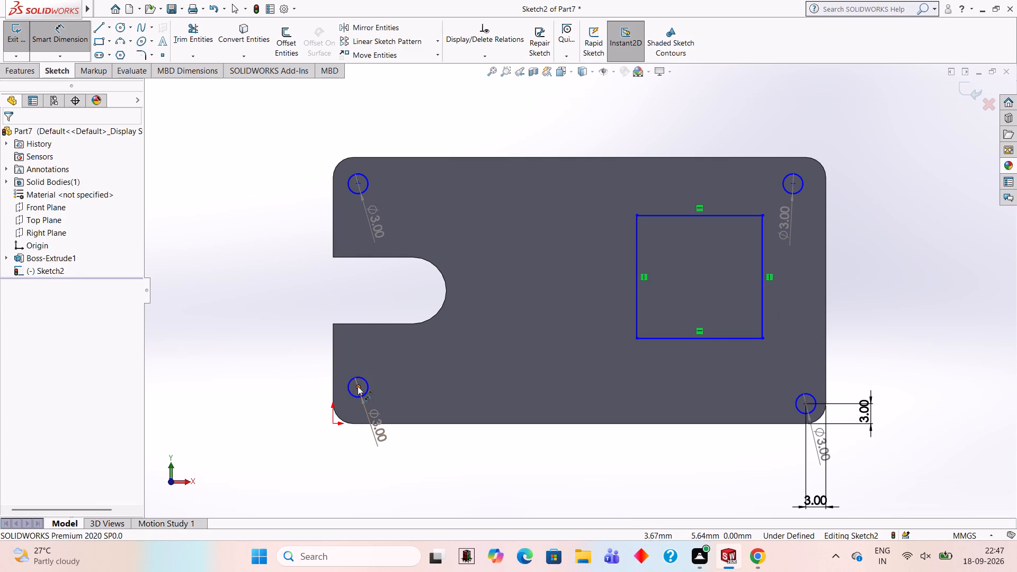
left_click(334, 386)
left_click(359, 450)
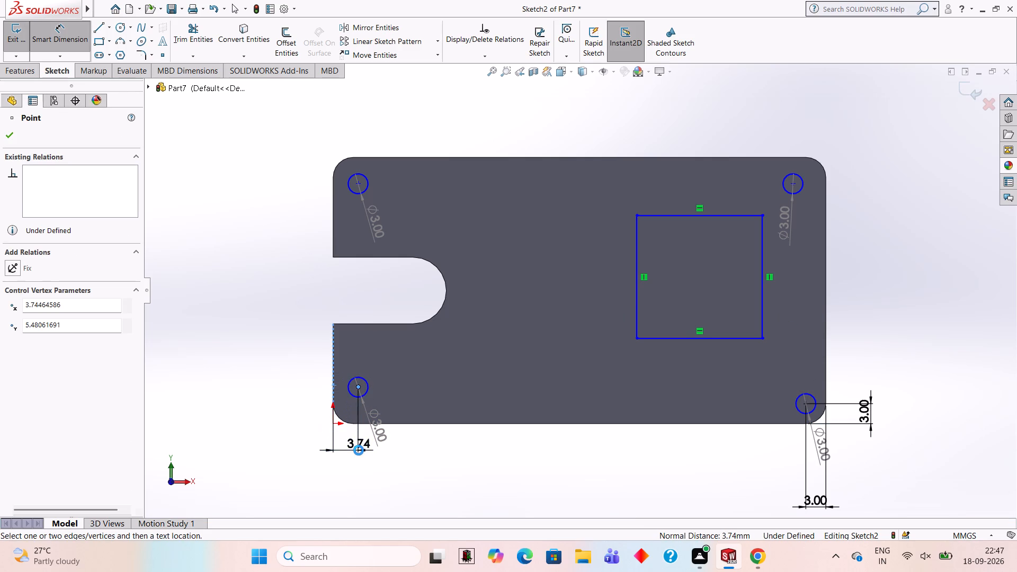
key("3")
key("Return")
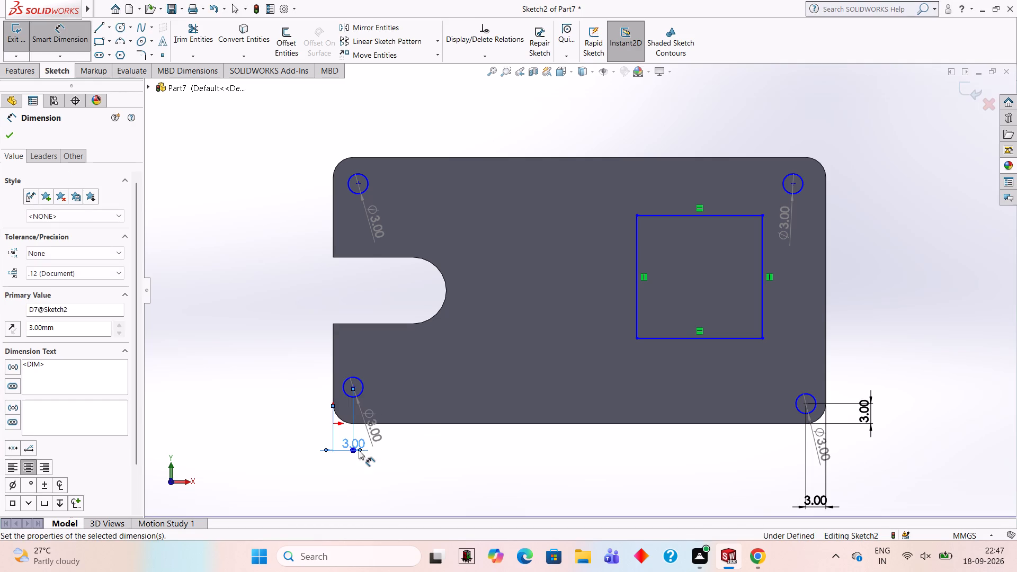
left_click(352, 385)
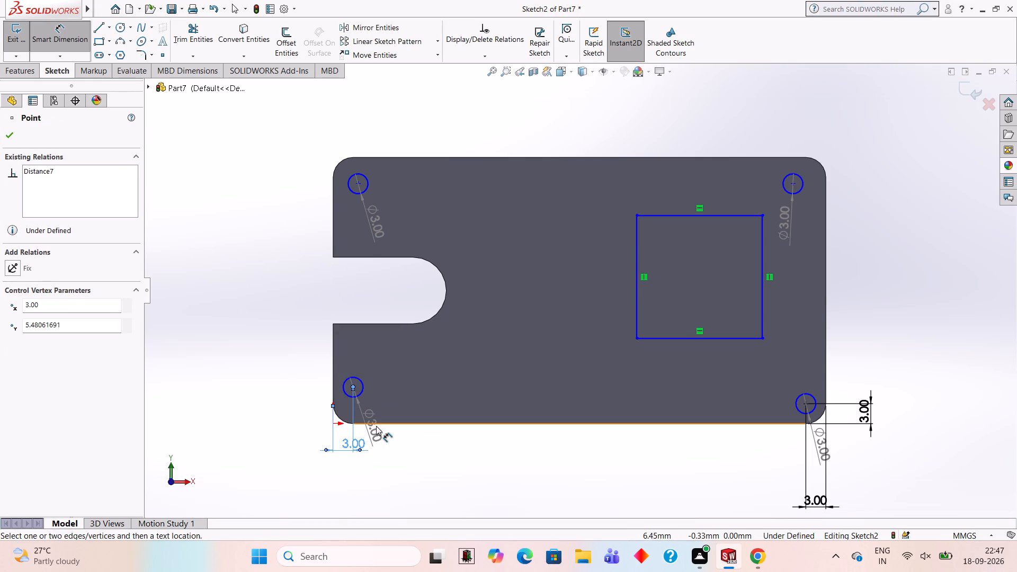
left_click(388, 425)
left_click(286, 409)
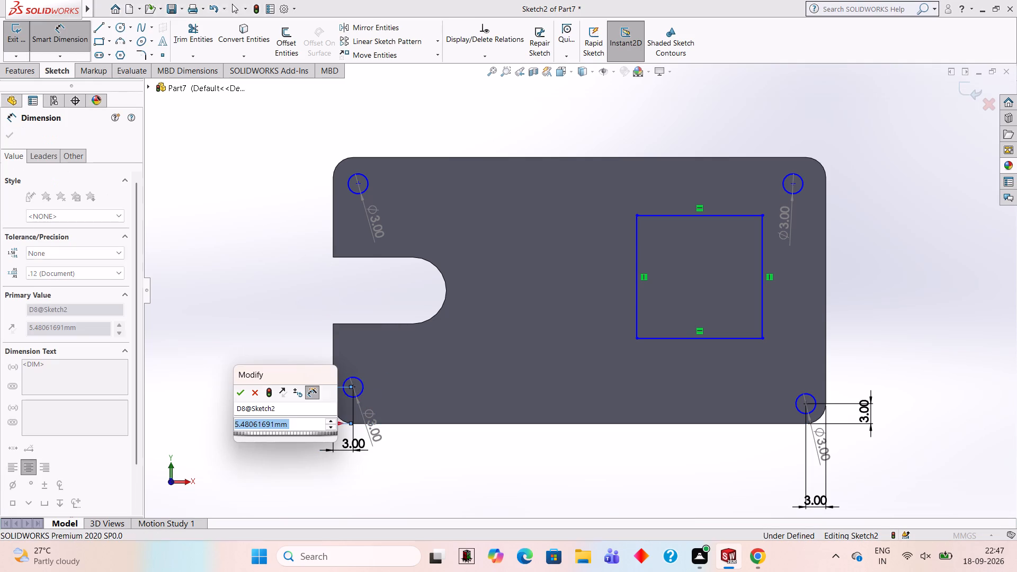
key("3")
key("Return")
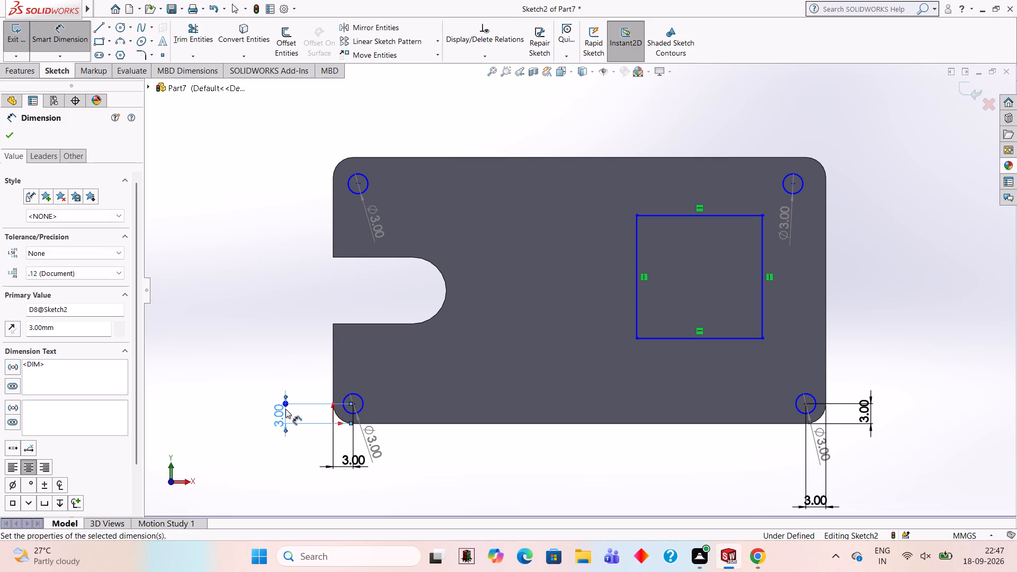
left_click(296, 295)
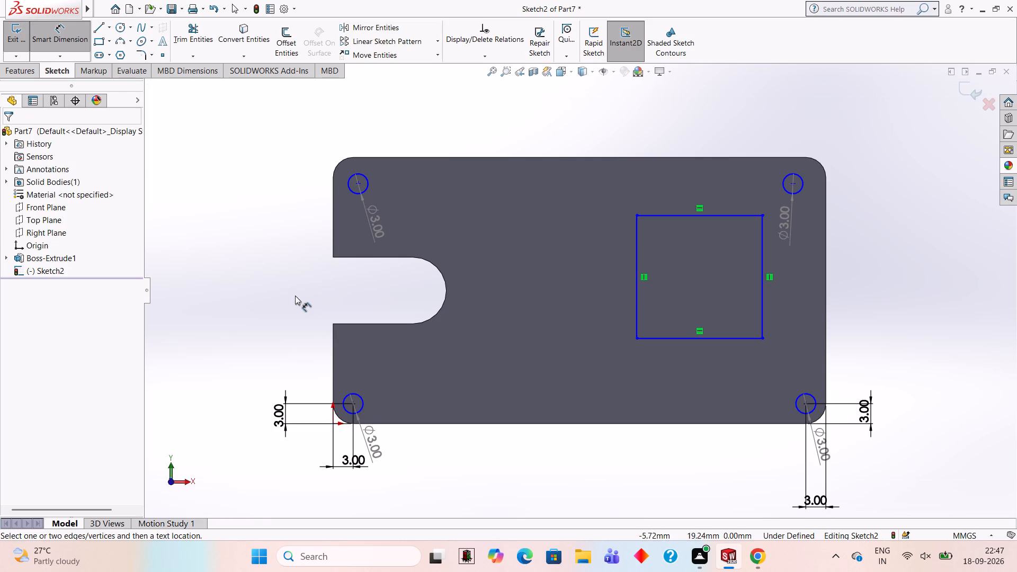
Dimension the centre of the upper circle on the slotted side 3 mm from both the plate's nearby vertical edge and its top edge.
left_click(332, 181)
left_click(357, 182)
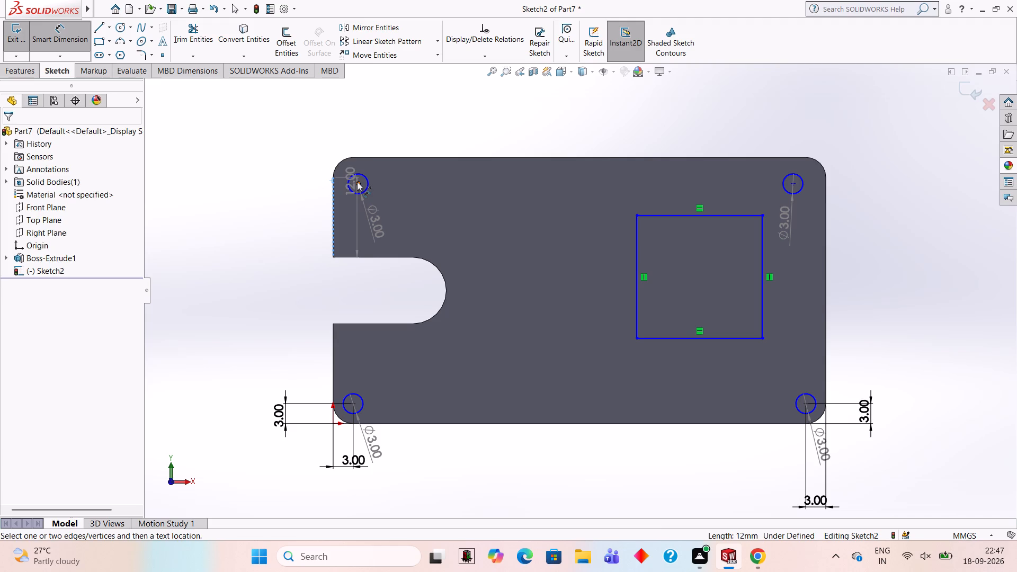
left_click(350, 109)
key("3")
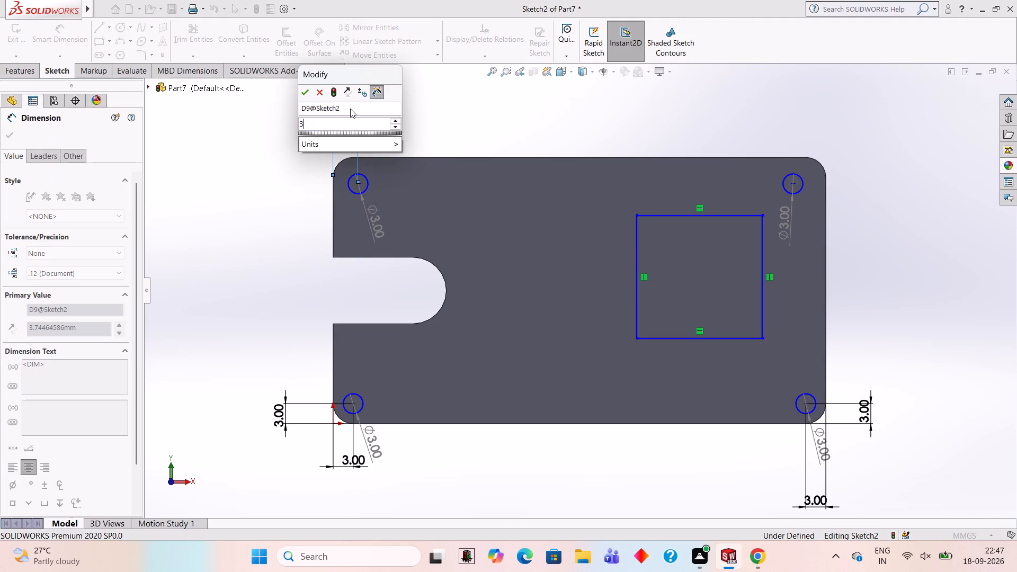
key("Return")
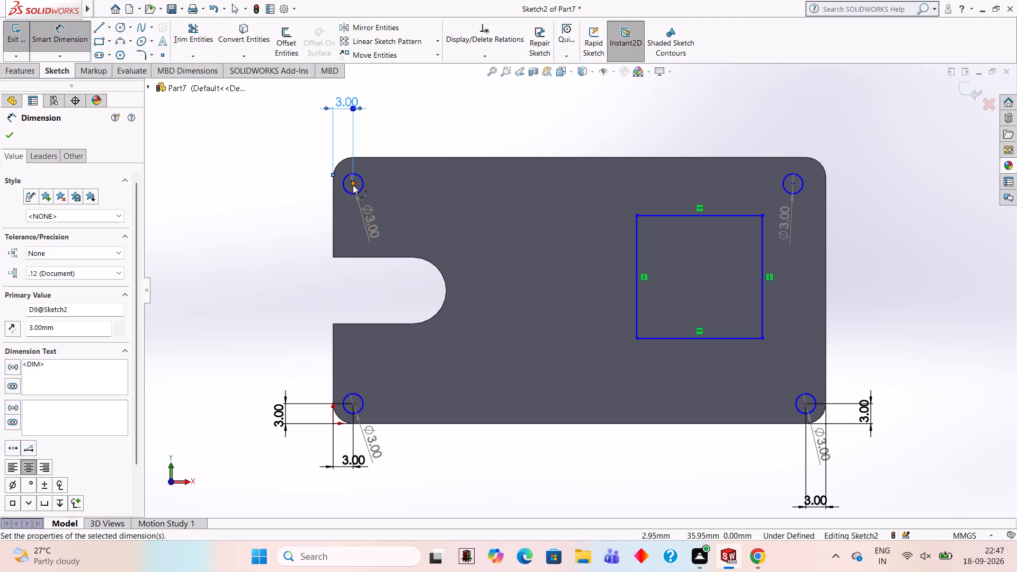
left_click(353, 185)
left_click(372, 159)
left_click(271, 168)
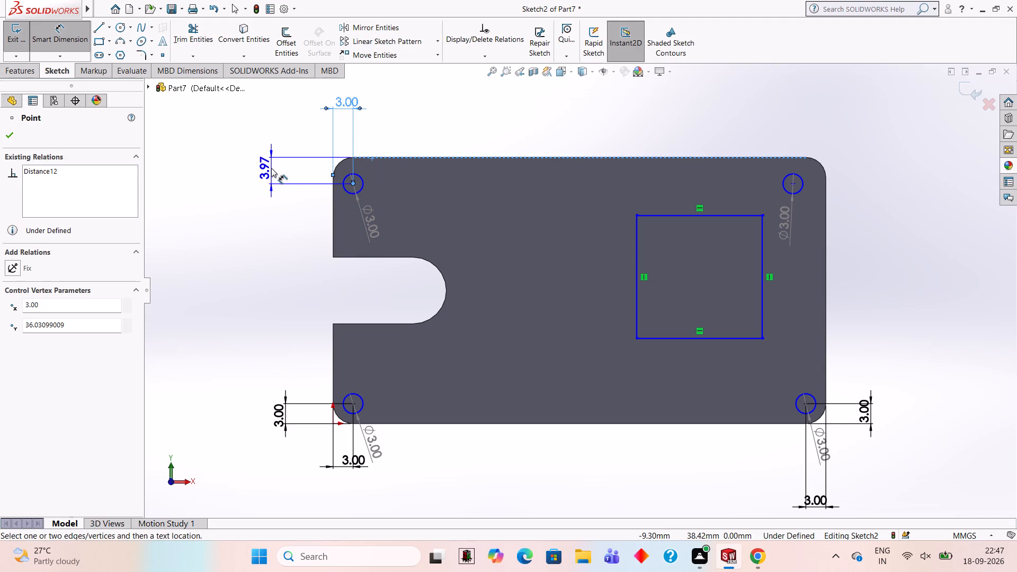
key("3")
key("Return")
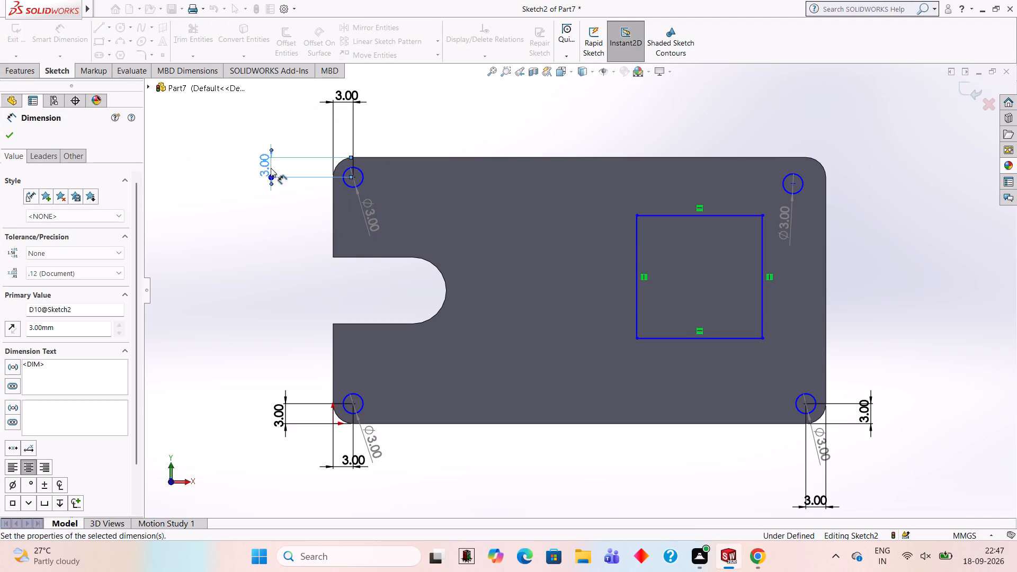
left_click(358, 121)
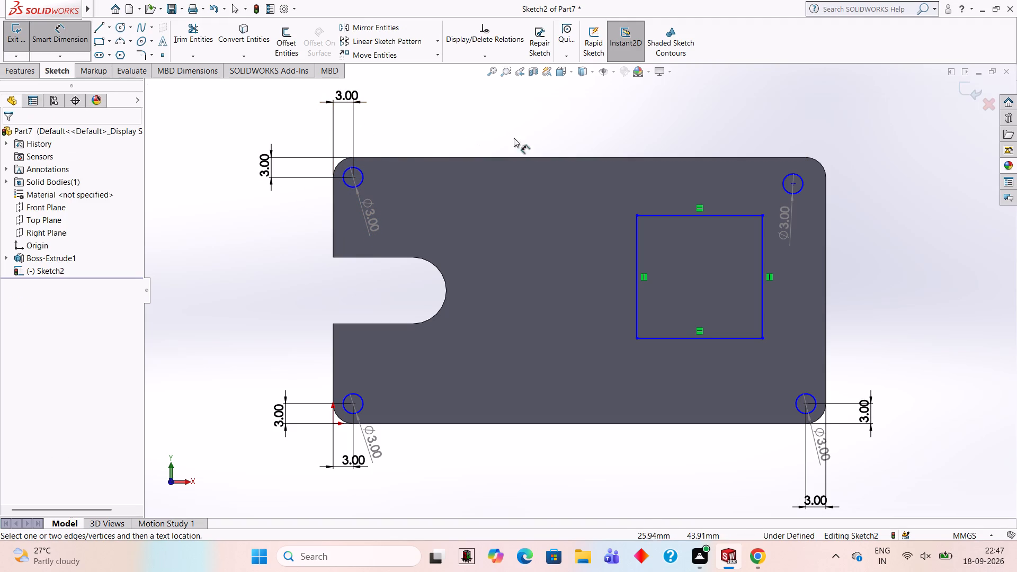
Dimension the centre of the upper circle opposite the slotted side 3 mm from both the plate's top edge and its nearby vertical edge.
left_click(795, 159)
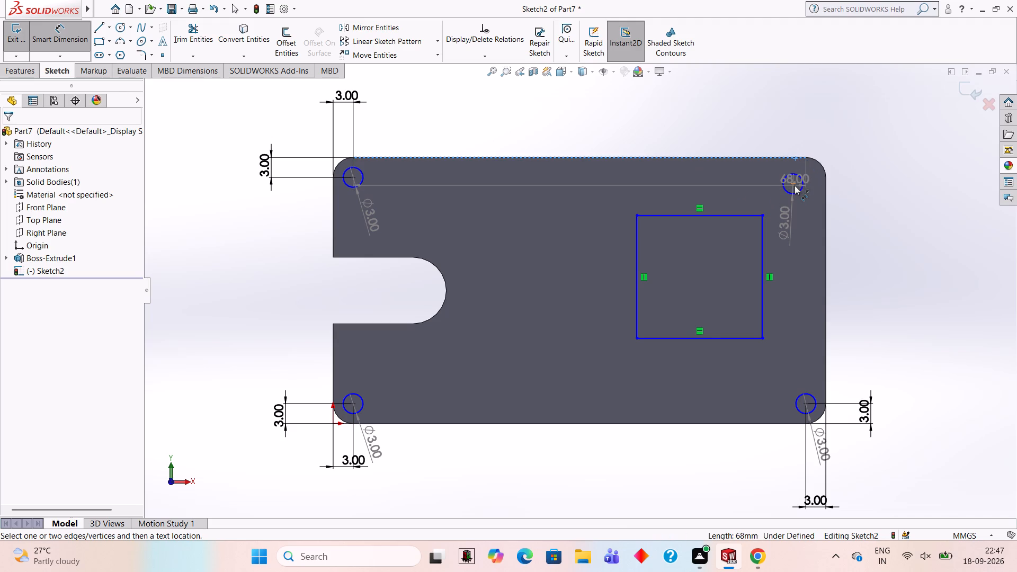
left_click(794, 184)
left_click(851, 178)
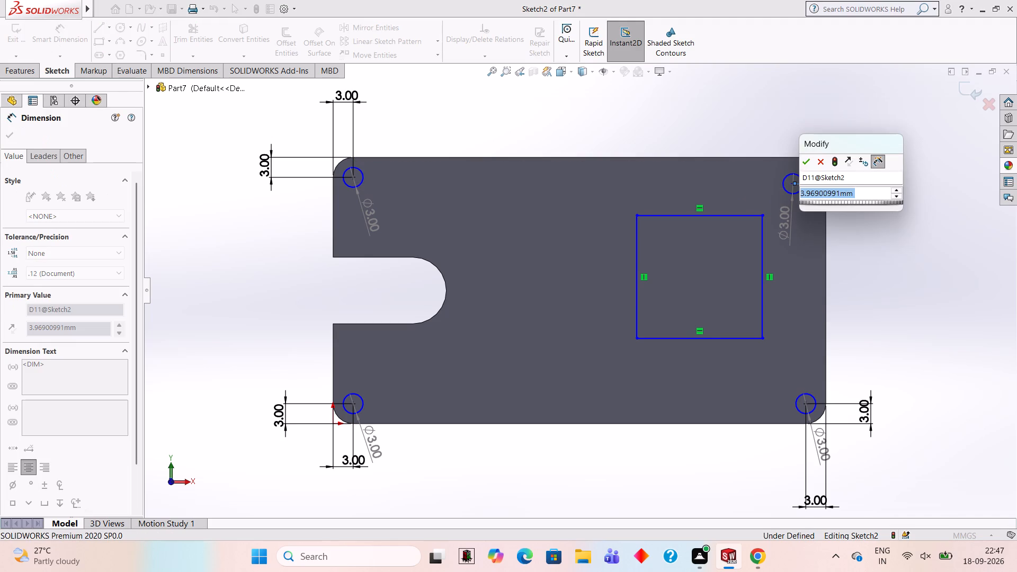
key("3")
key("Return")
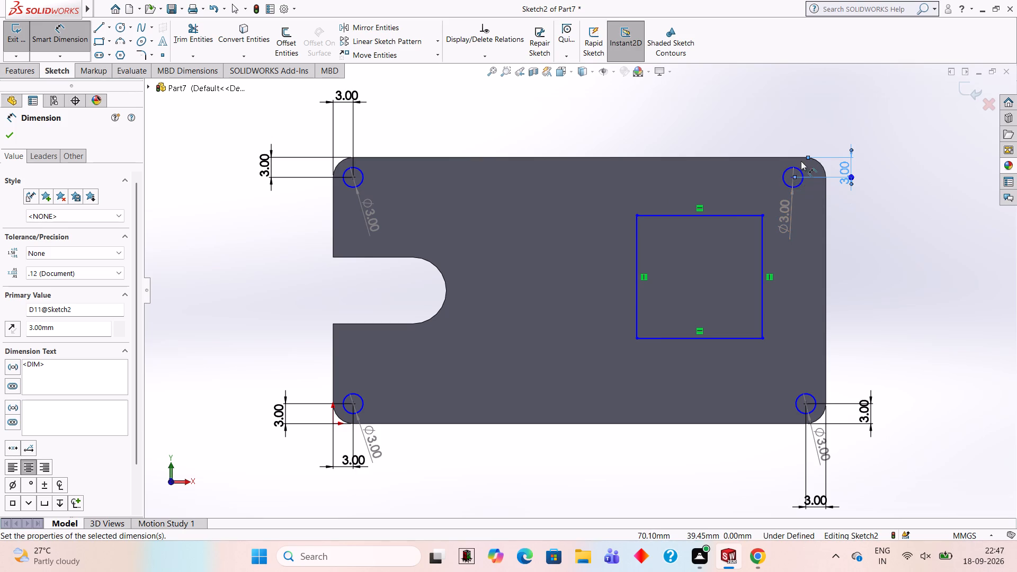
left_click(791, 176)
left_click(825, 192)
left_click(803, 118)
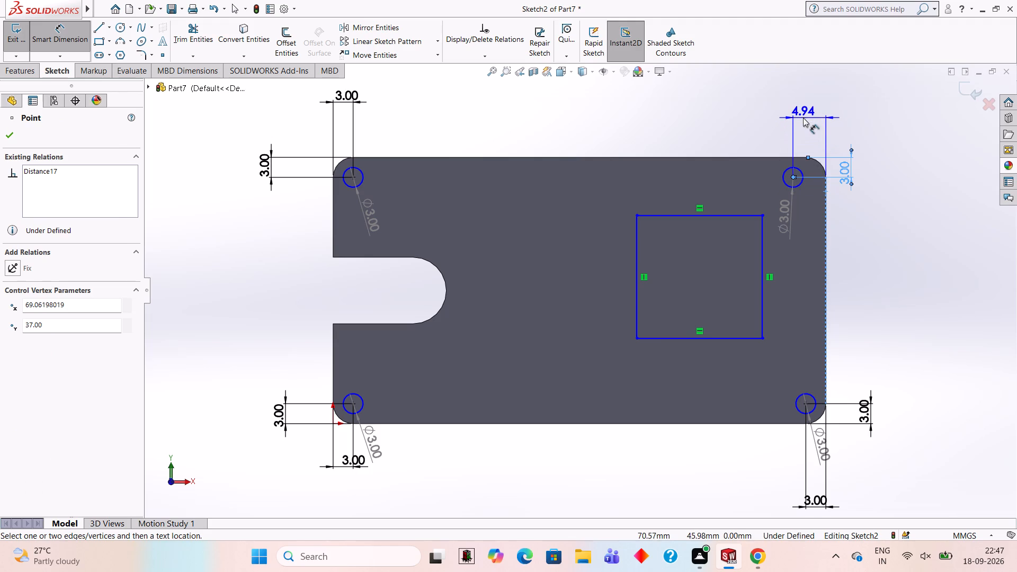
key("3")
key("Return")
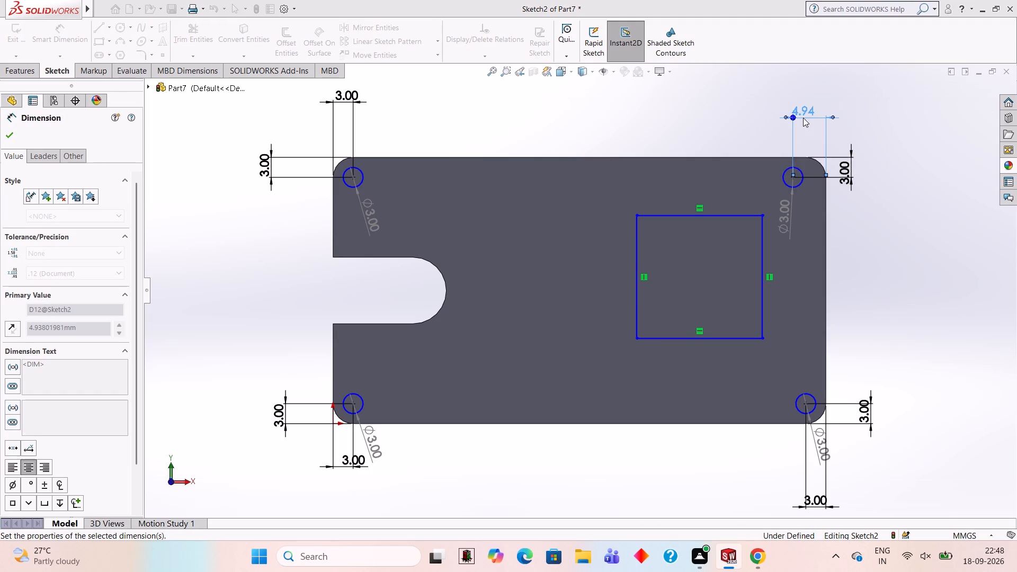
left_click(881, 209)
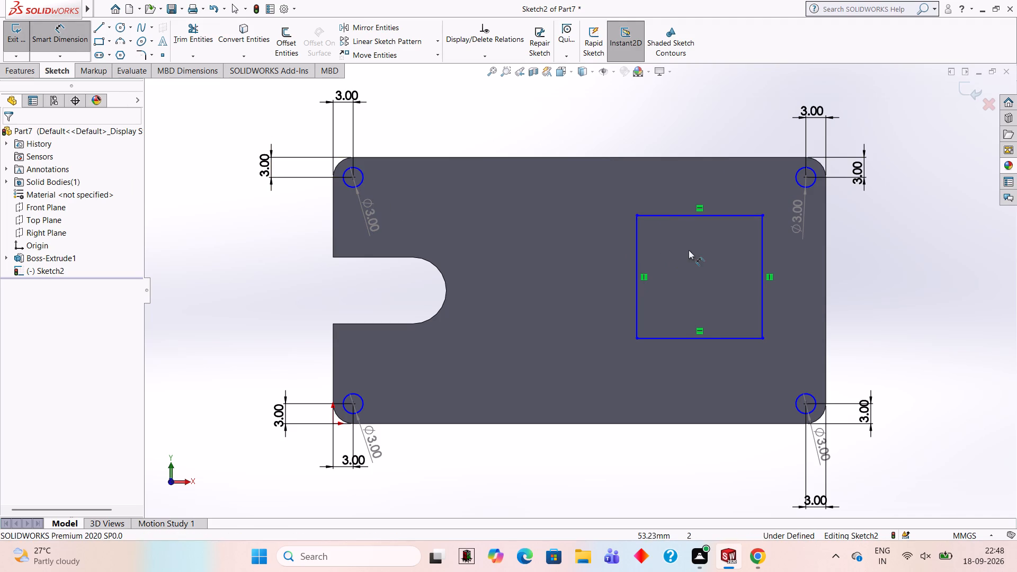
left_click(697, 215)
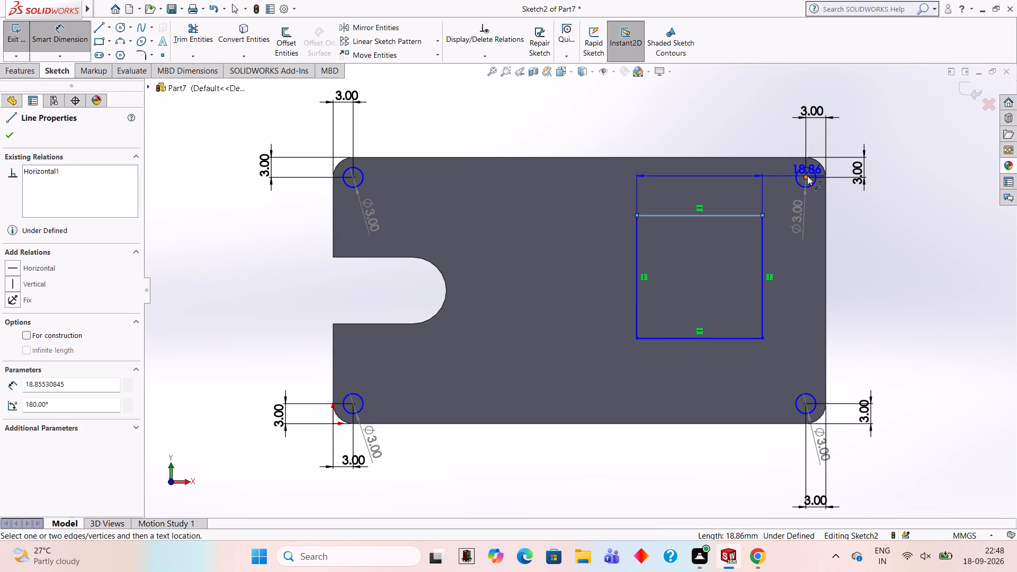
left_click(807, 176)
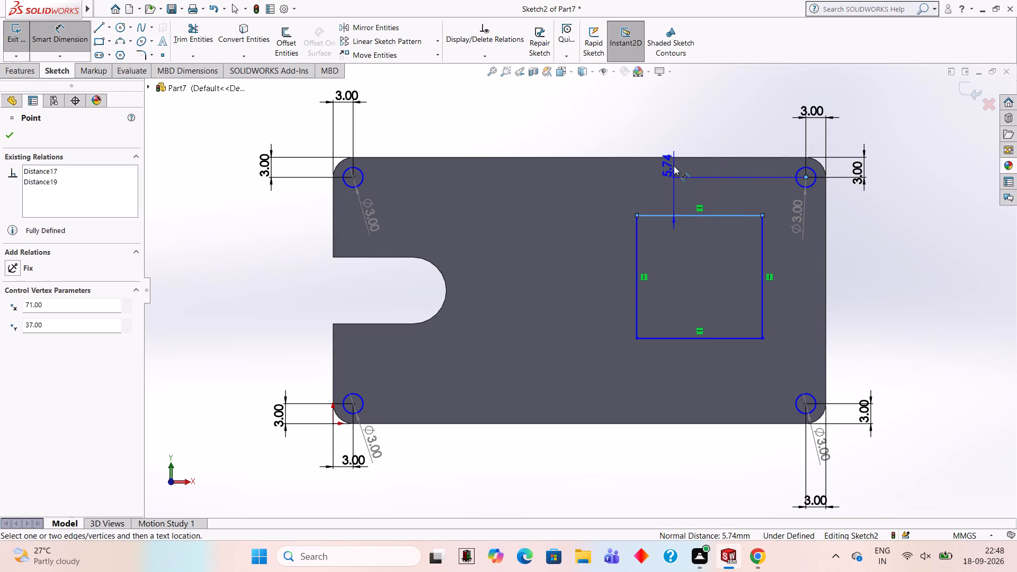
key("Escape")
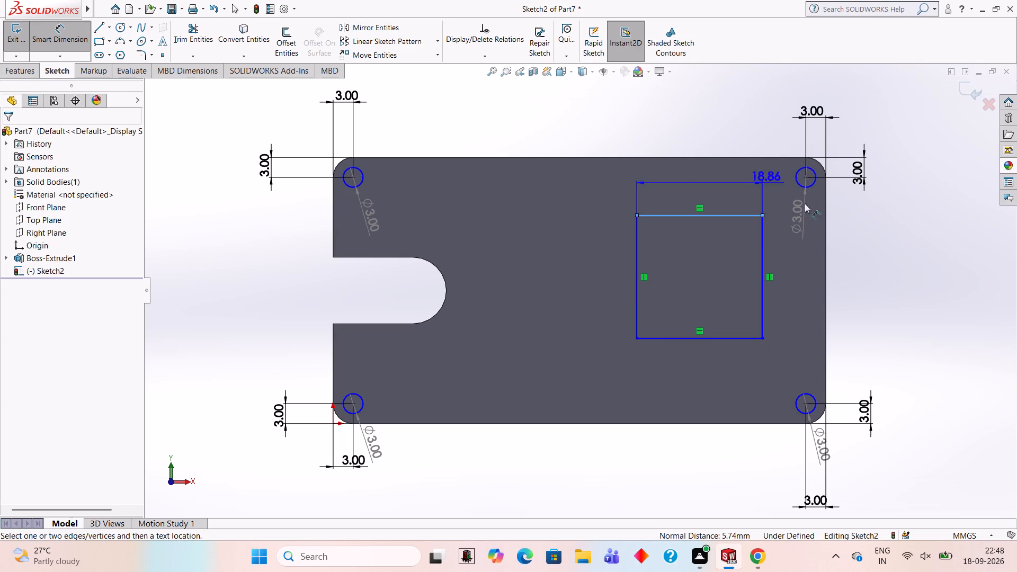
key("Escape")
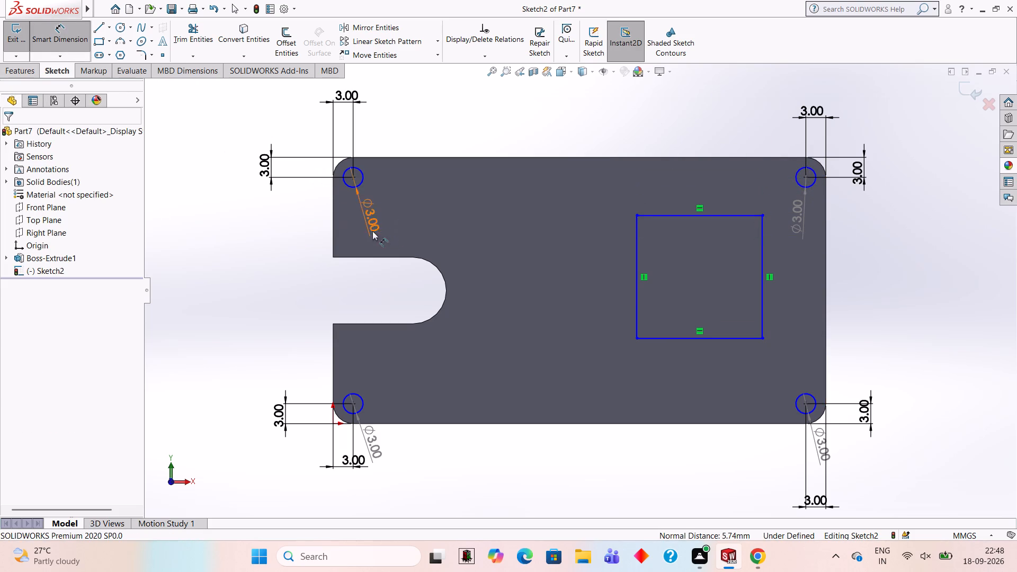
Dimension the vertical centre distance between the two circles opposite the slotted side as a driven dimension.
left_click(57, 38)
left_click(71, 40)
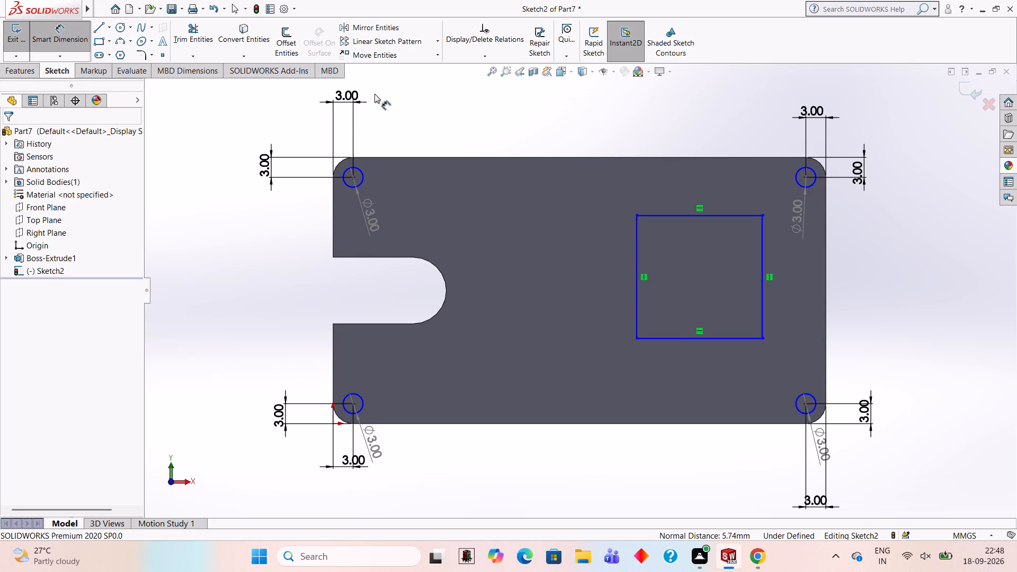
left_click(805, 177)
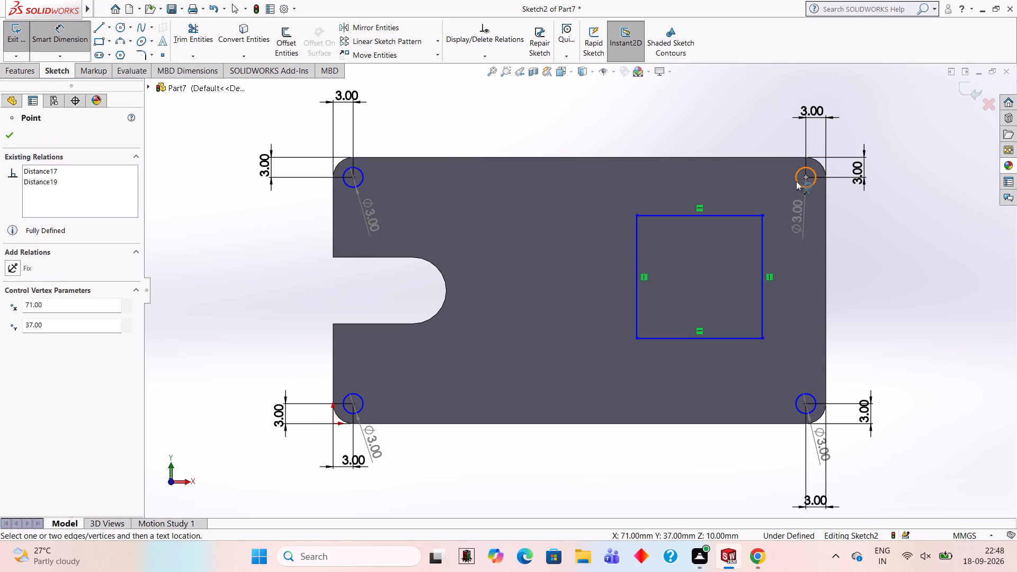
left_click(807, 405)
left_click(875, 275)
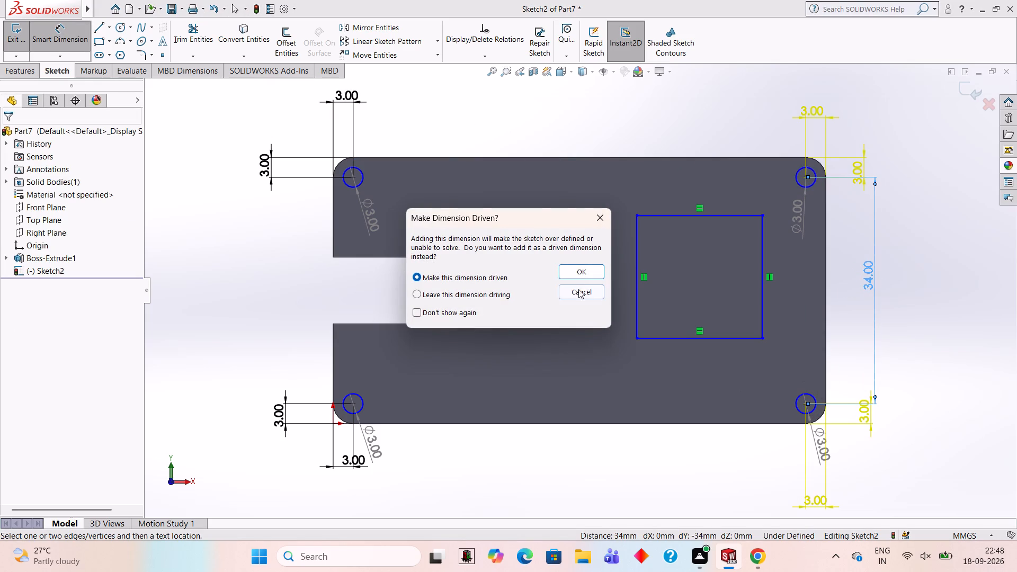
left_click(582, 272)
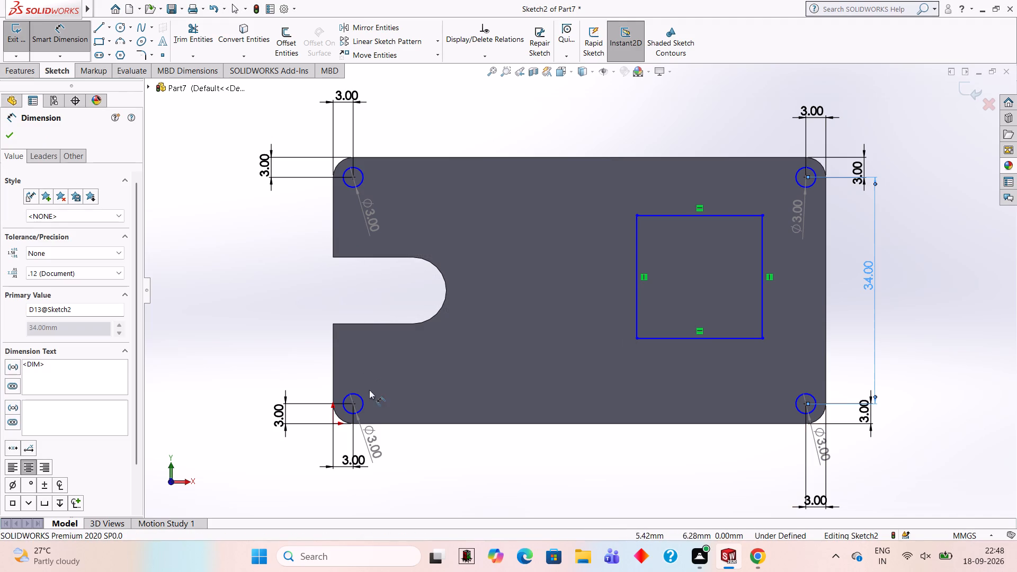
Dimension the horizontal centre distance between the two lower circles as a driven dimension.
left_click(354, 404)
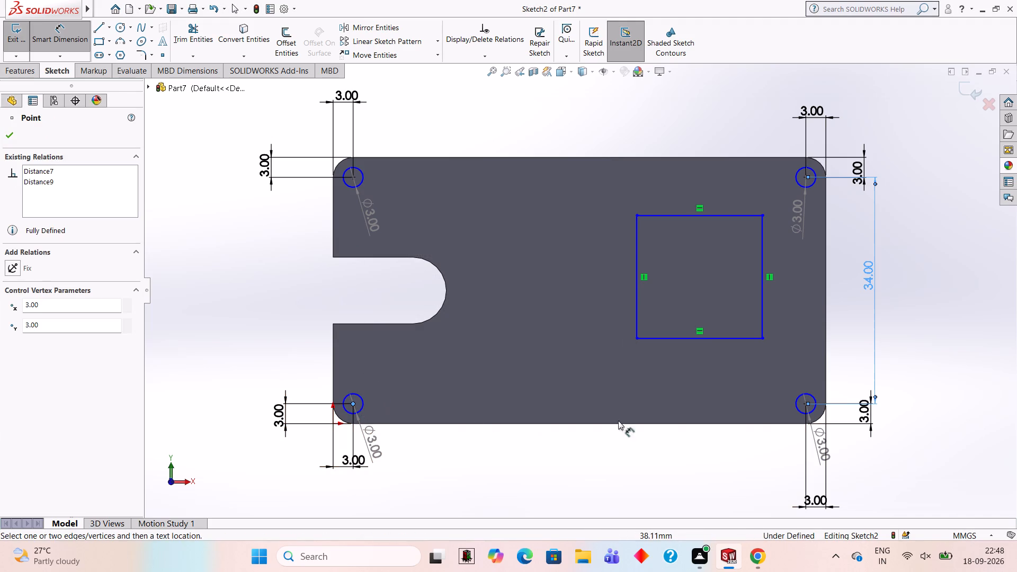
left_click(805, 405)
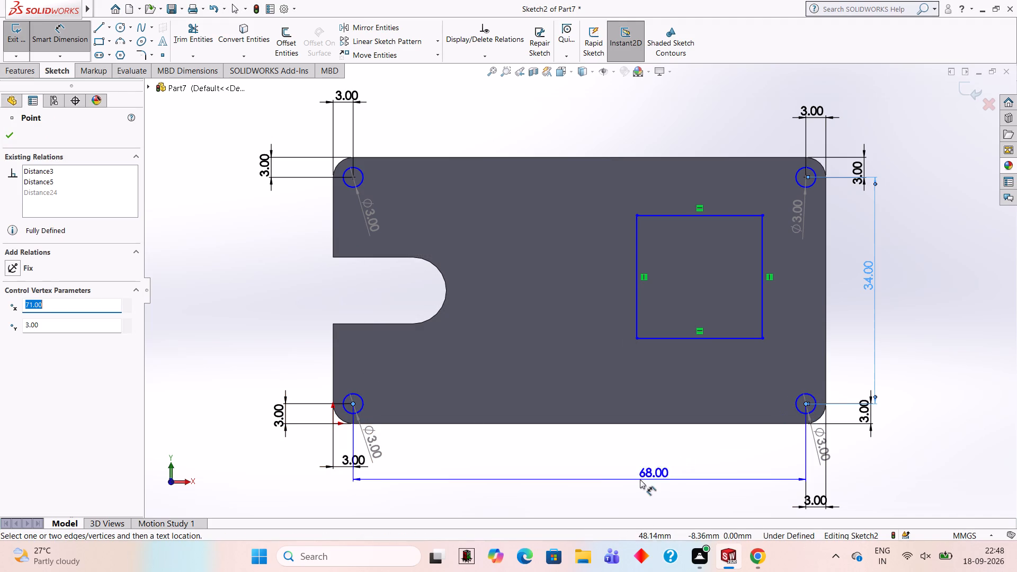
left_click(603, 461)
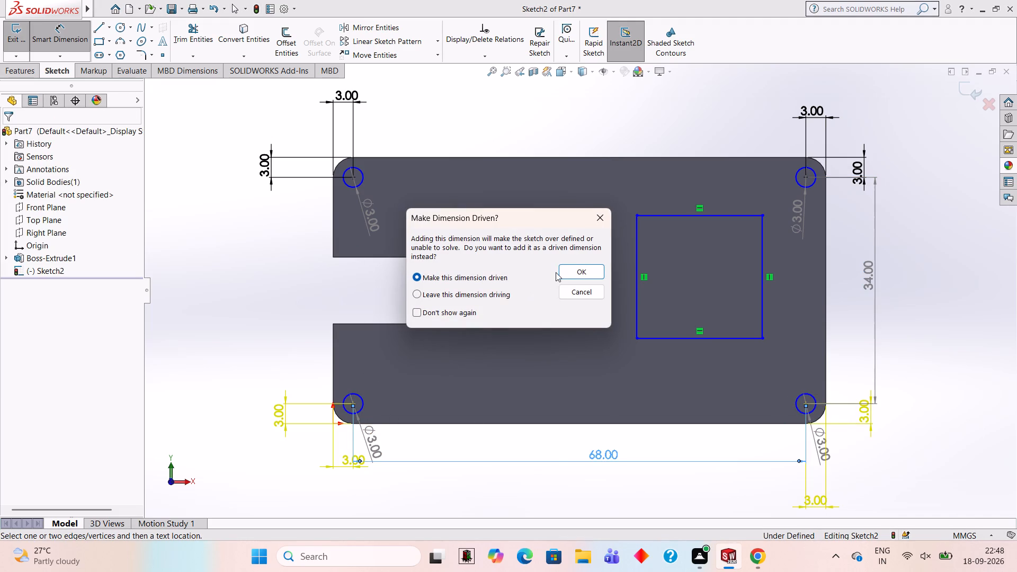
left_click(566, 272)
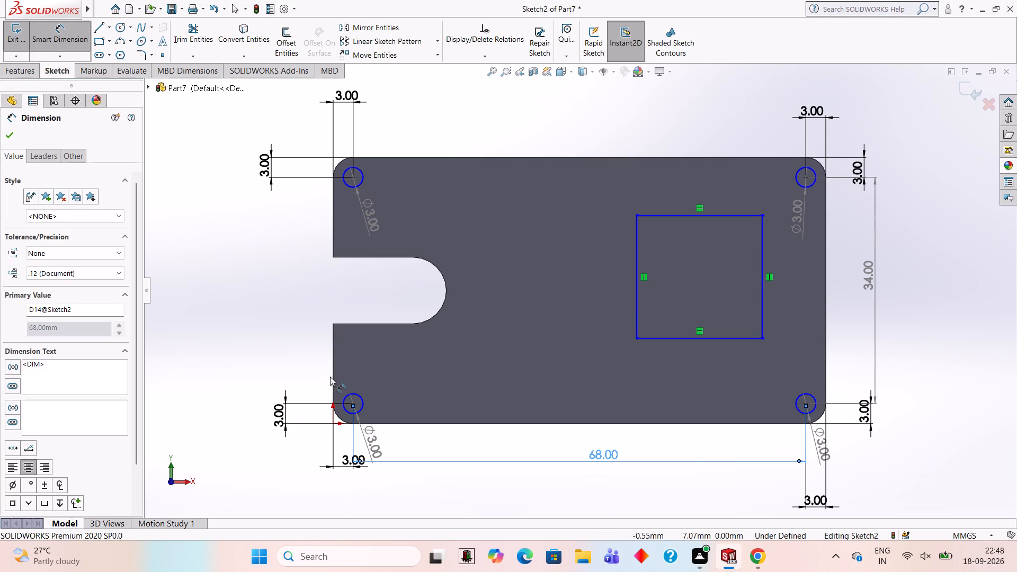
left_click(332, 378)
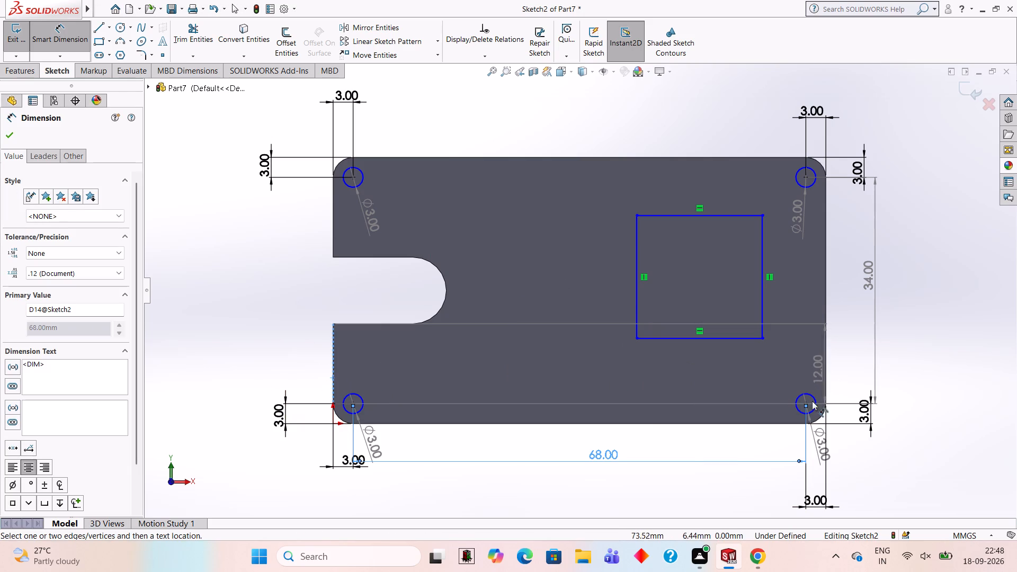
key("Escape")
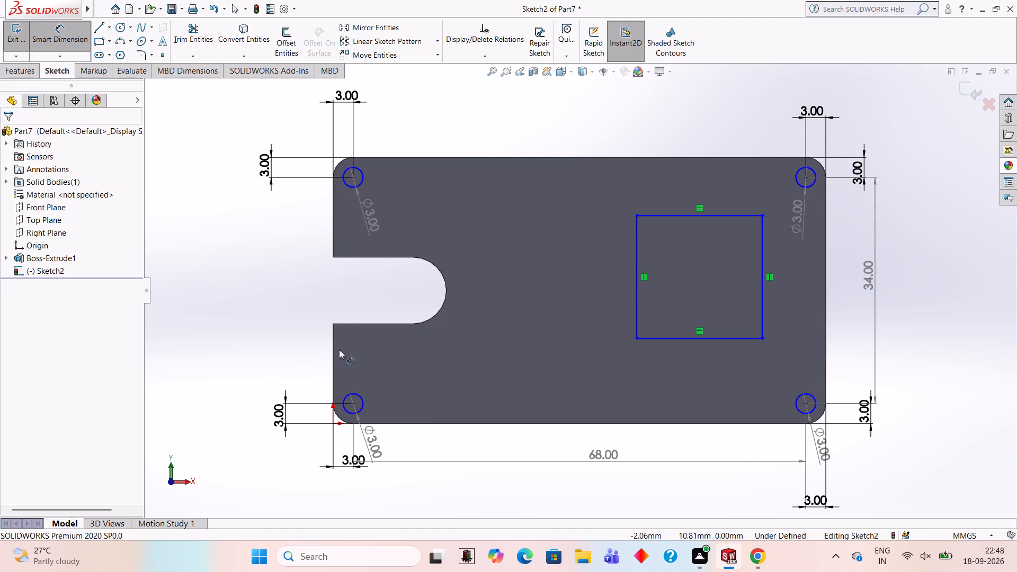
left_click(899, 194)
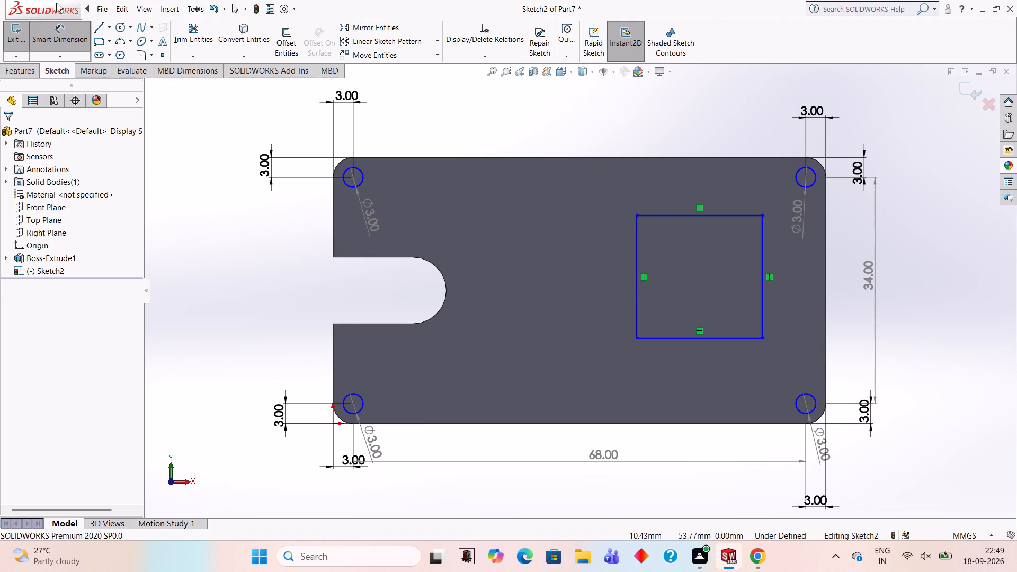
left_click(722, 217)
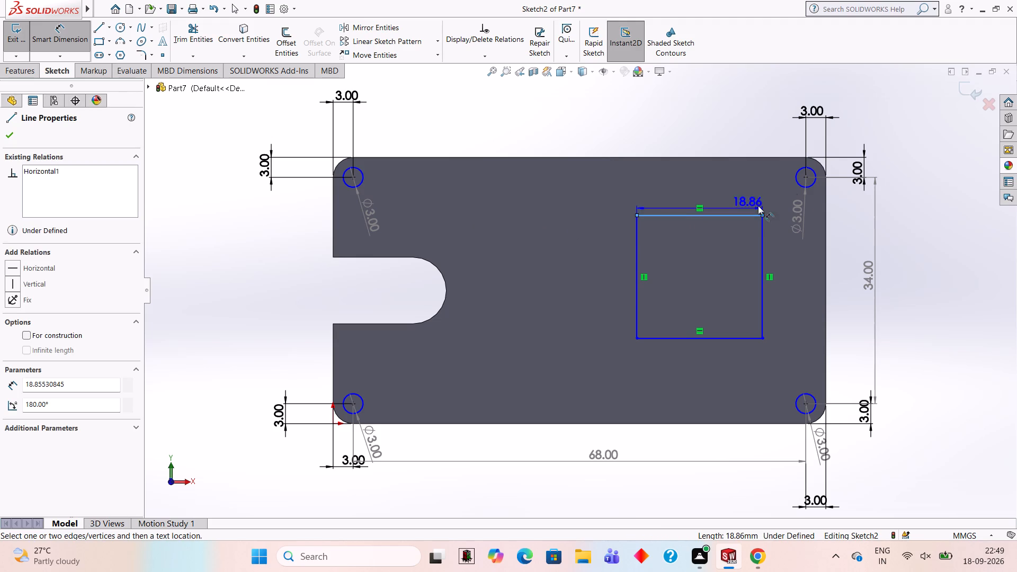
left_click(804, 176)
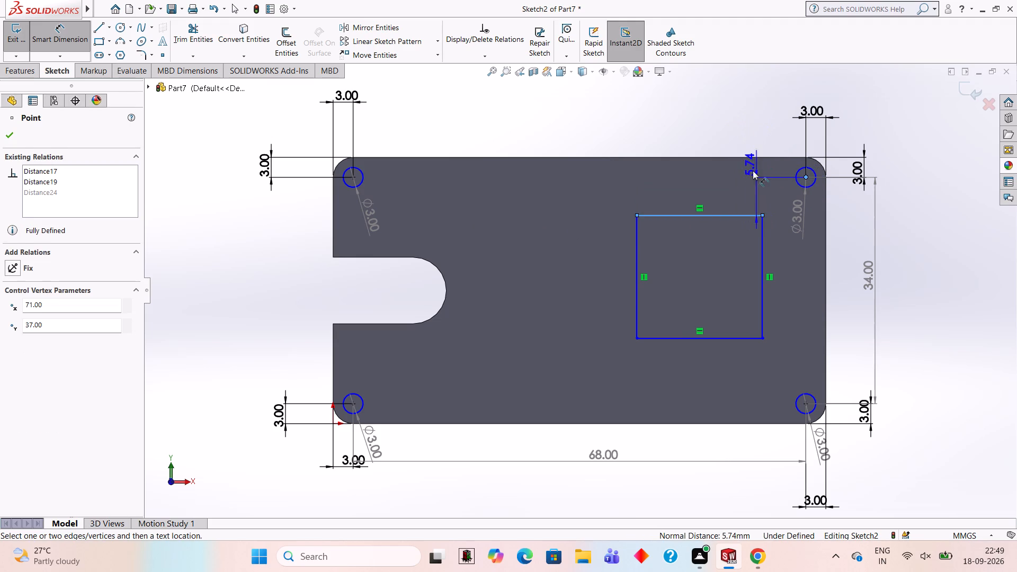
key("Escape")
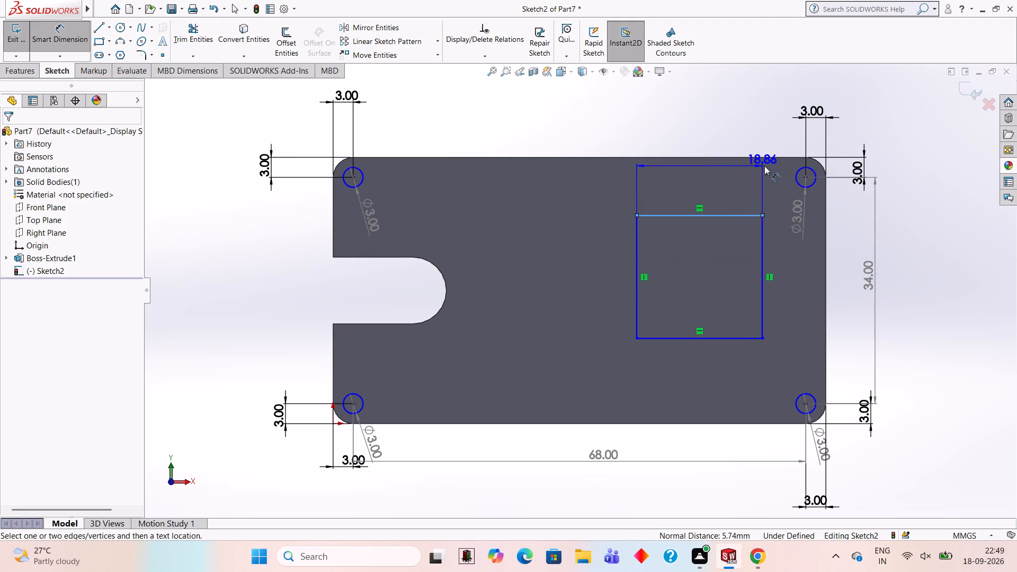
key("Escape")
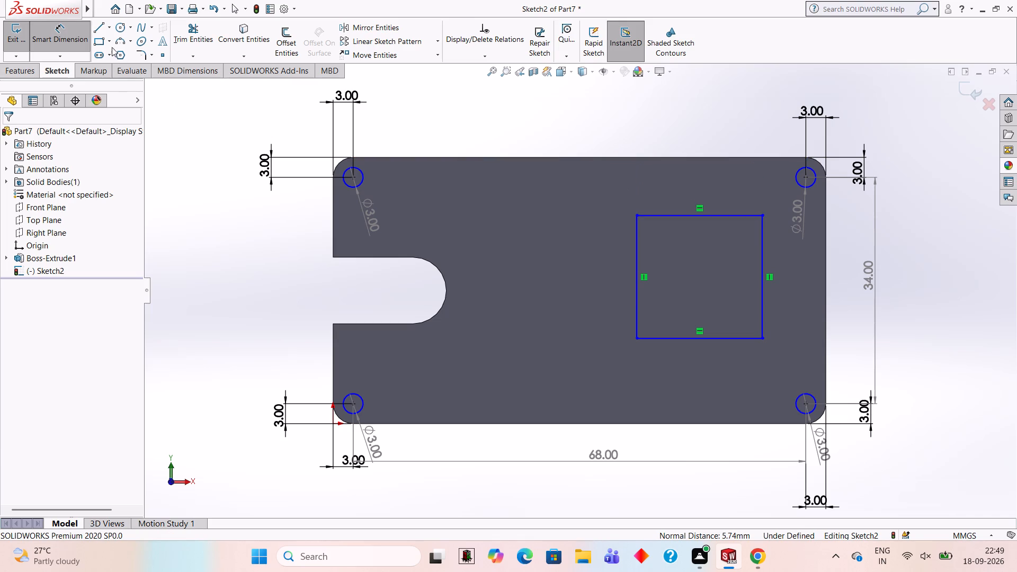
Dimension the midpoint of the rectangle's top side 18 mm horizontally from the centre of the upper circle opposite the slotted side.
left_click(698, 213)
left_click(806, 176)
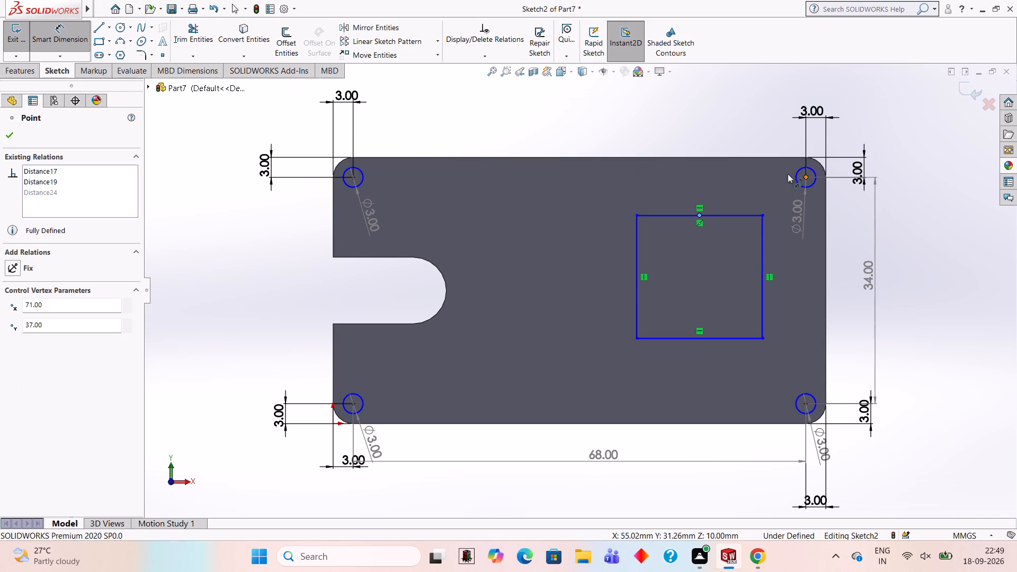
left_click(745, 105)
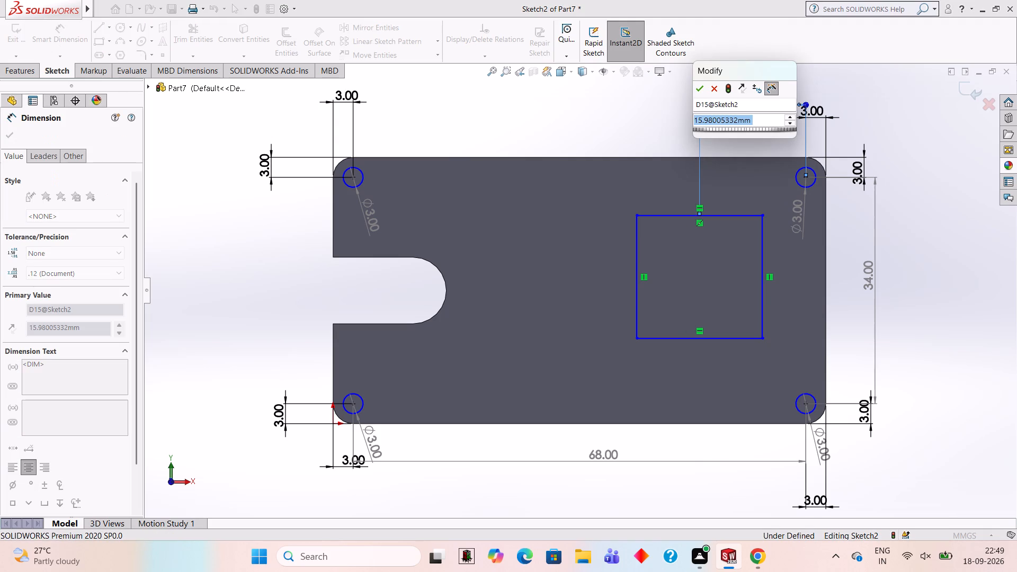
type("18")
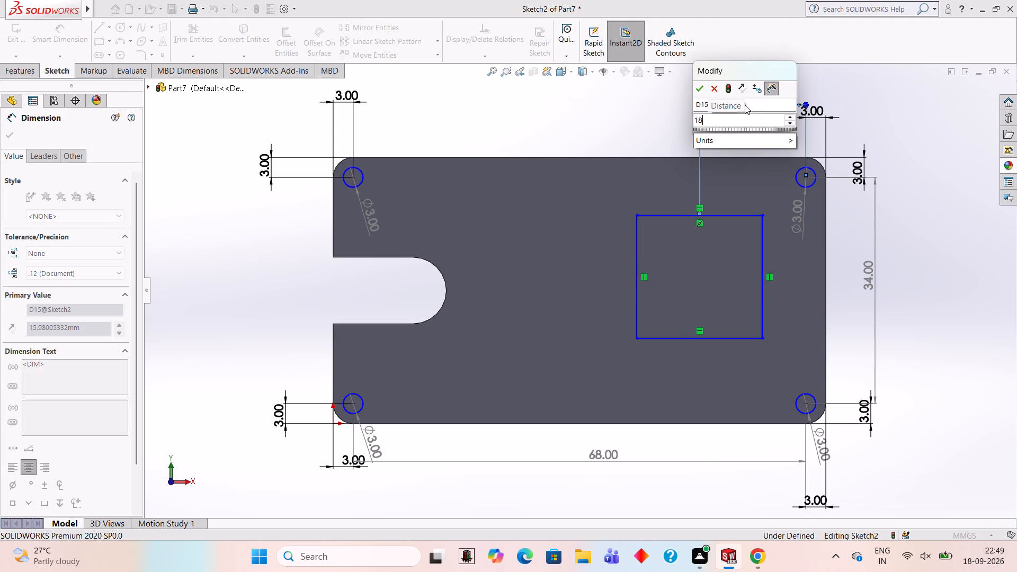
key("Return")
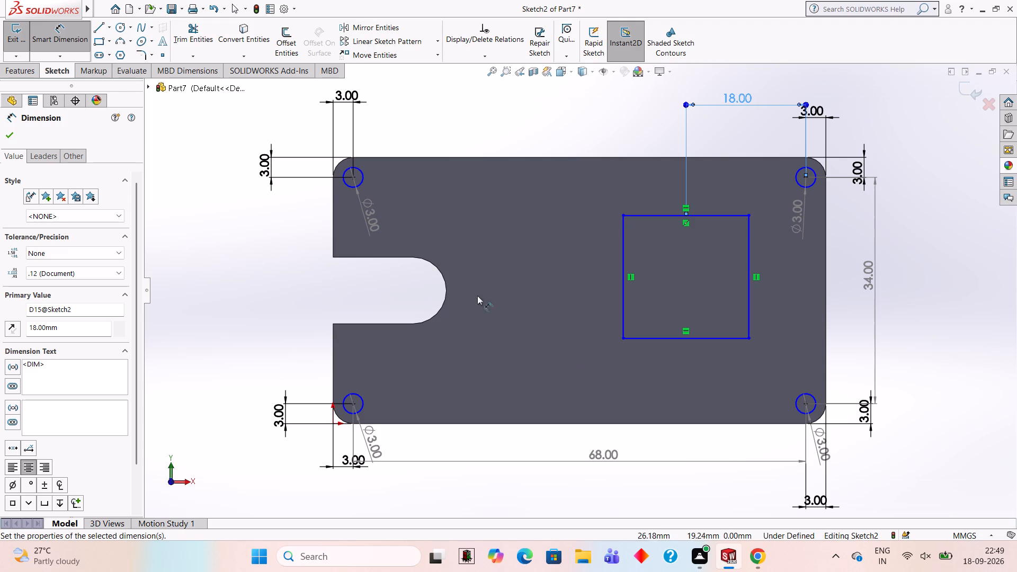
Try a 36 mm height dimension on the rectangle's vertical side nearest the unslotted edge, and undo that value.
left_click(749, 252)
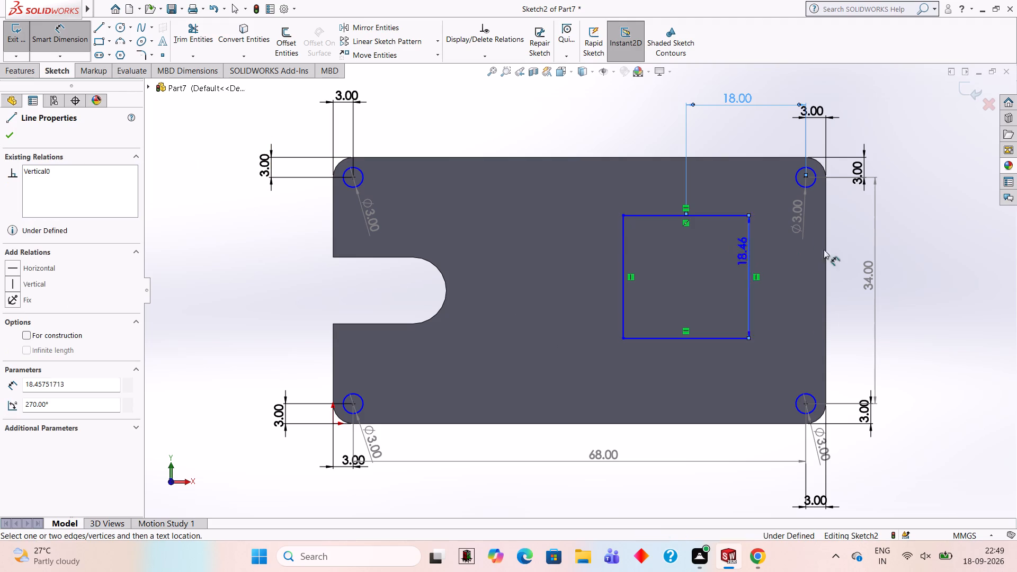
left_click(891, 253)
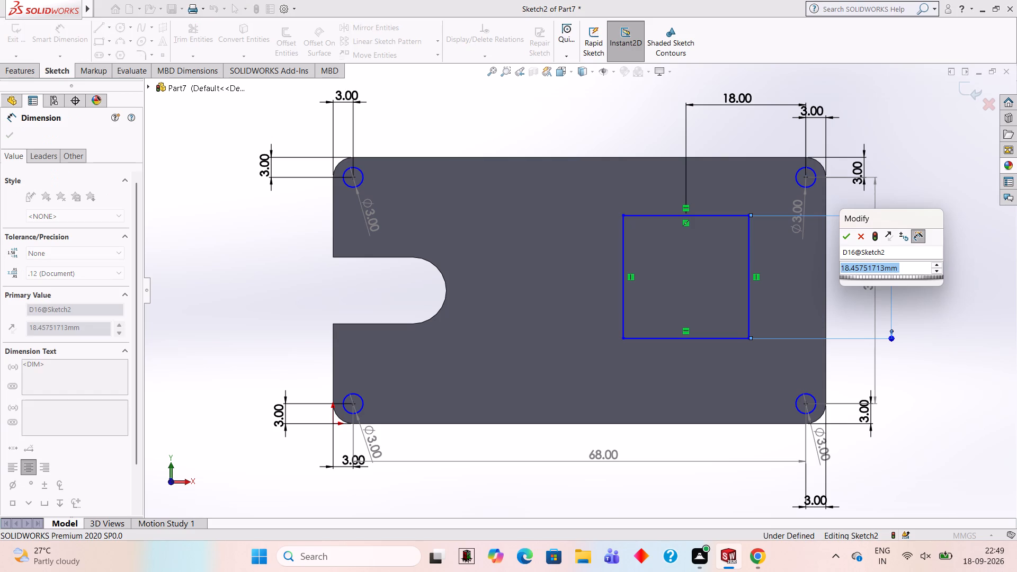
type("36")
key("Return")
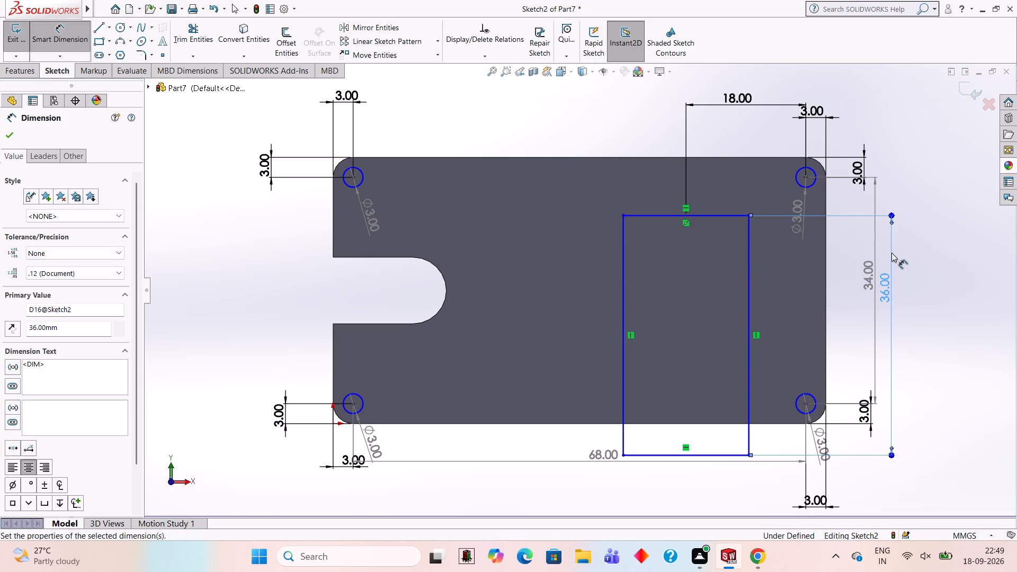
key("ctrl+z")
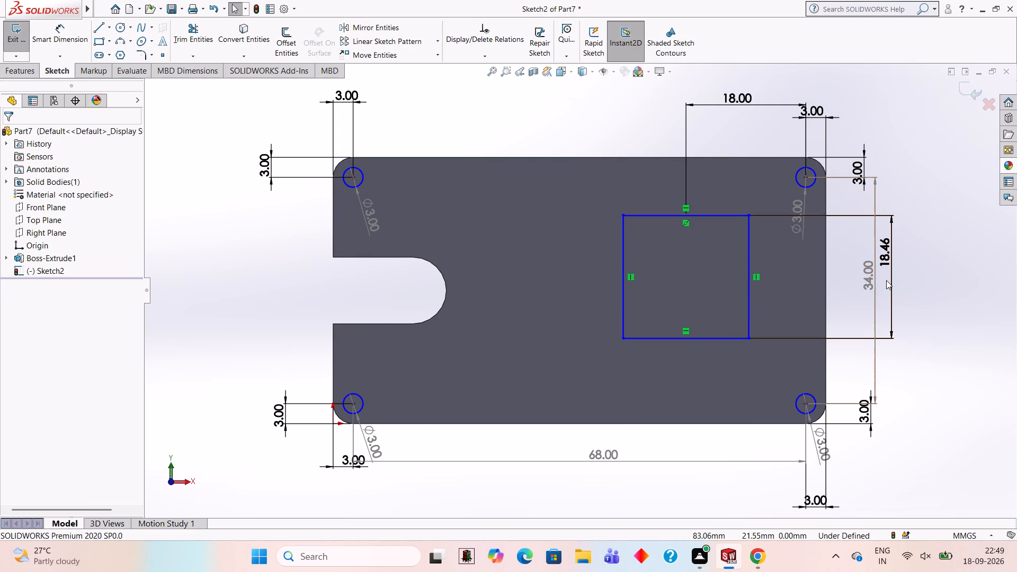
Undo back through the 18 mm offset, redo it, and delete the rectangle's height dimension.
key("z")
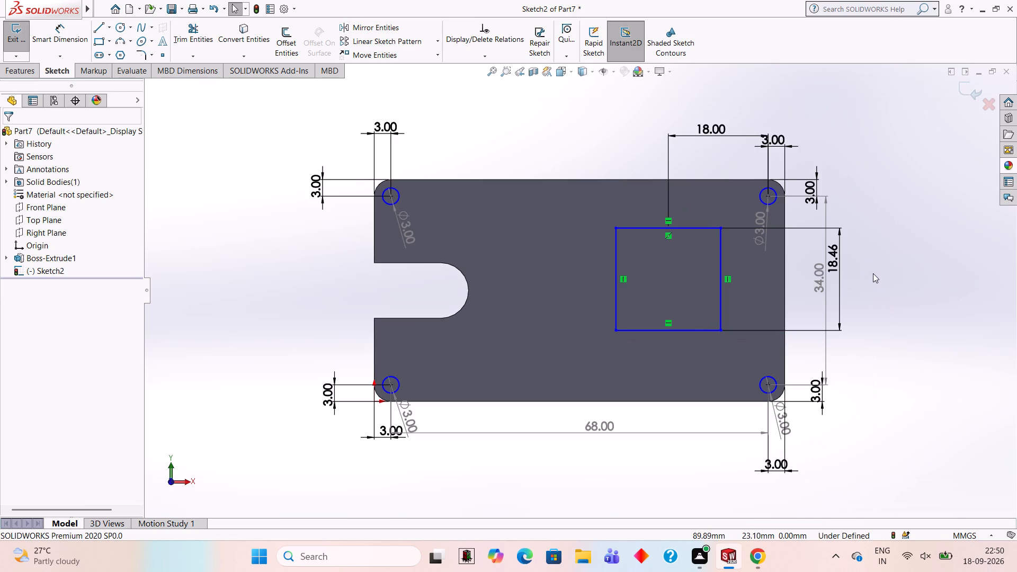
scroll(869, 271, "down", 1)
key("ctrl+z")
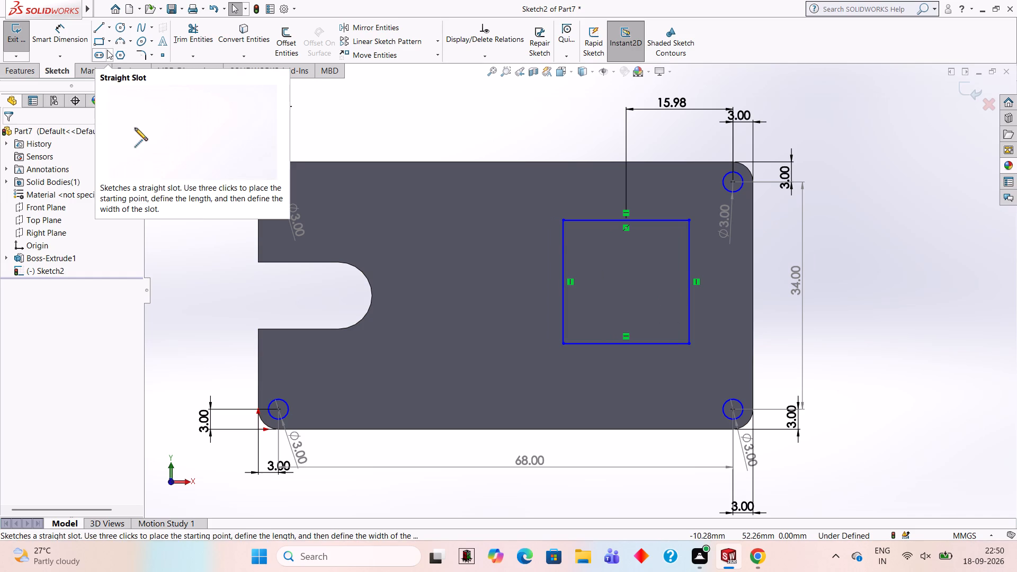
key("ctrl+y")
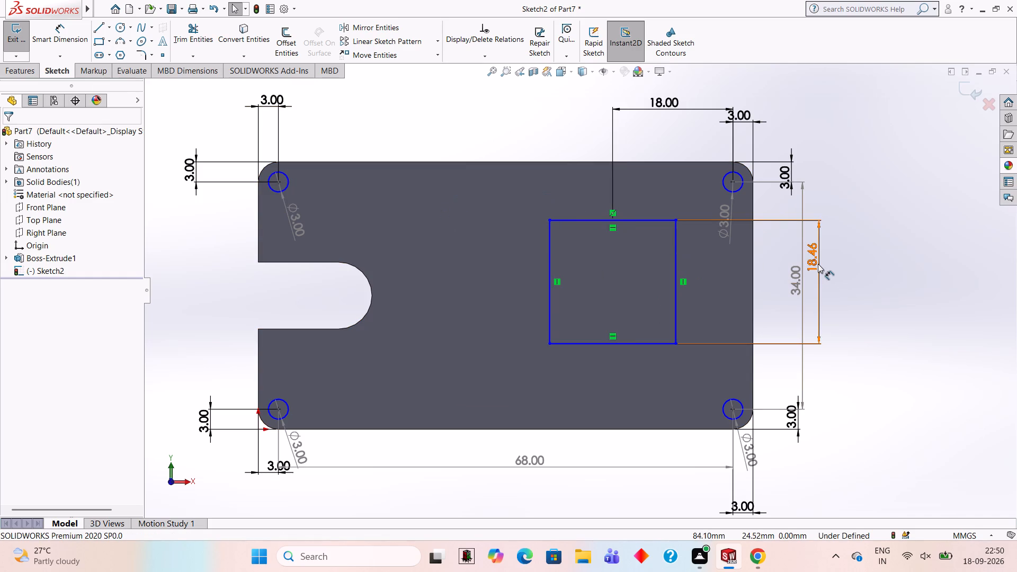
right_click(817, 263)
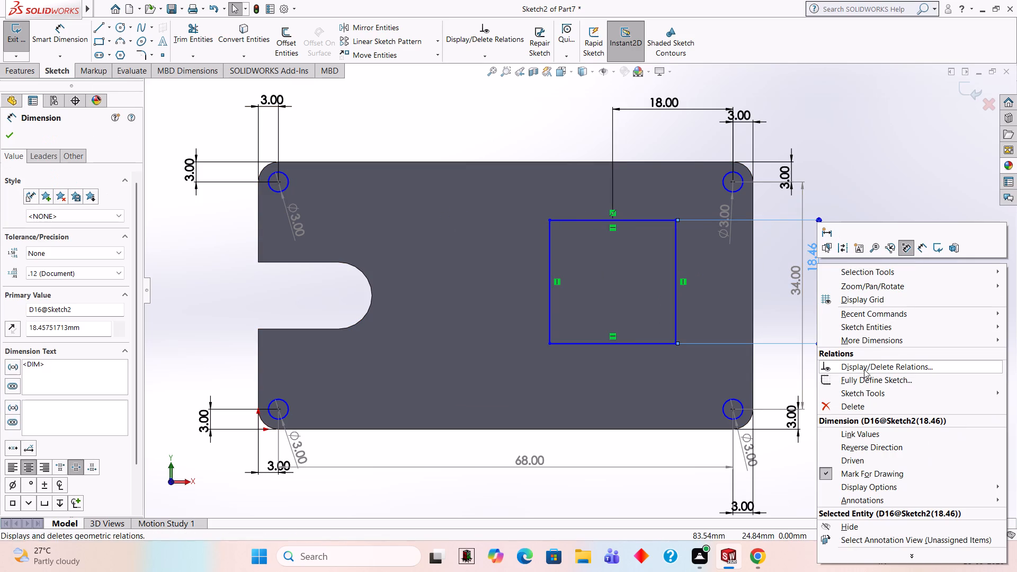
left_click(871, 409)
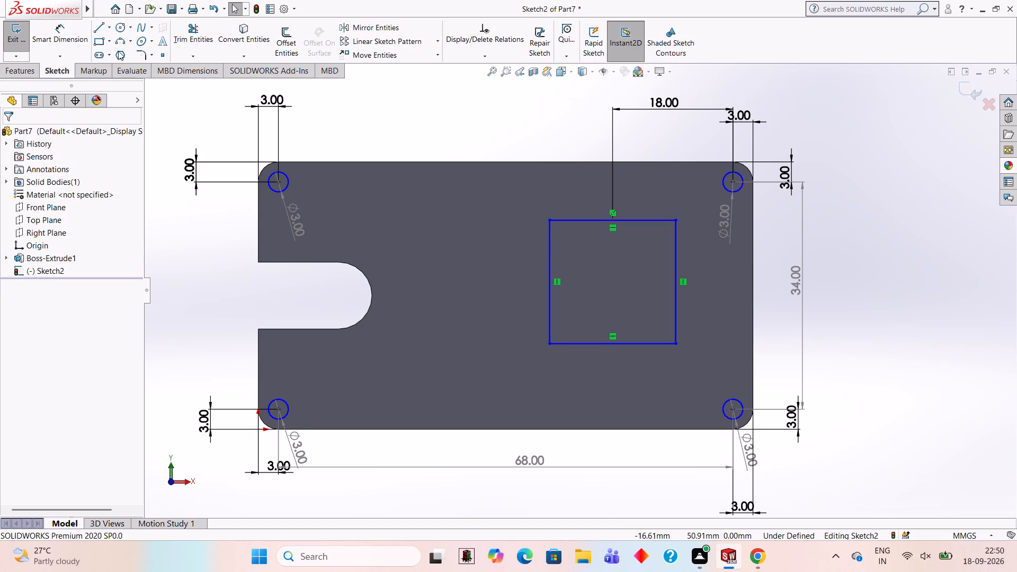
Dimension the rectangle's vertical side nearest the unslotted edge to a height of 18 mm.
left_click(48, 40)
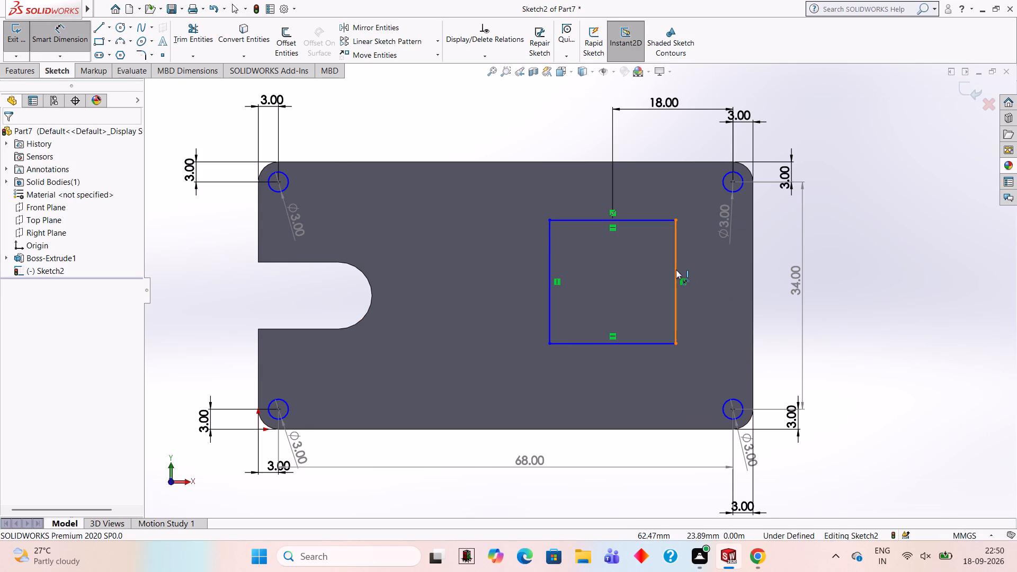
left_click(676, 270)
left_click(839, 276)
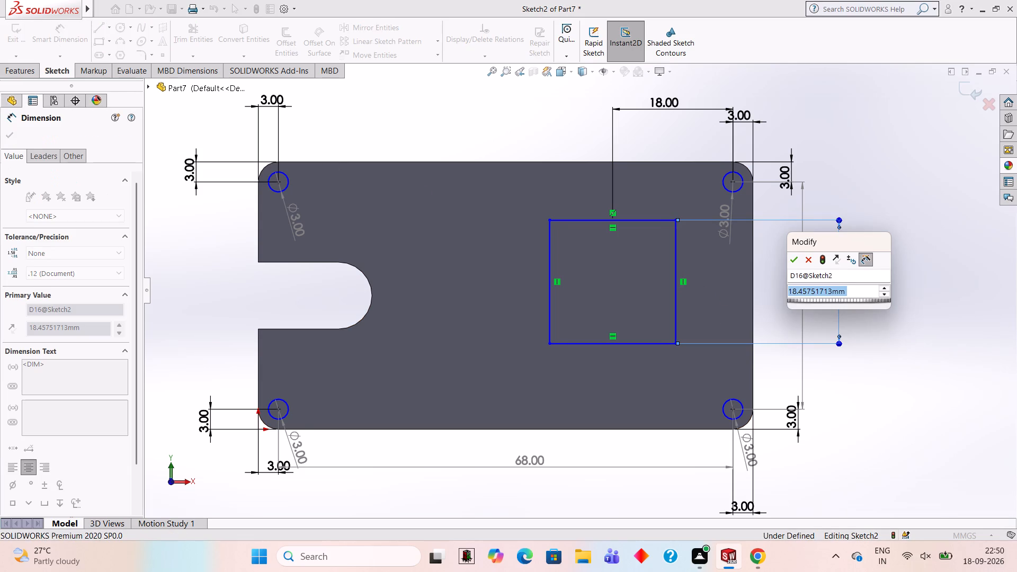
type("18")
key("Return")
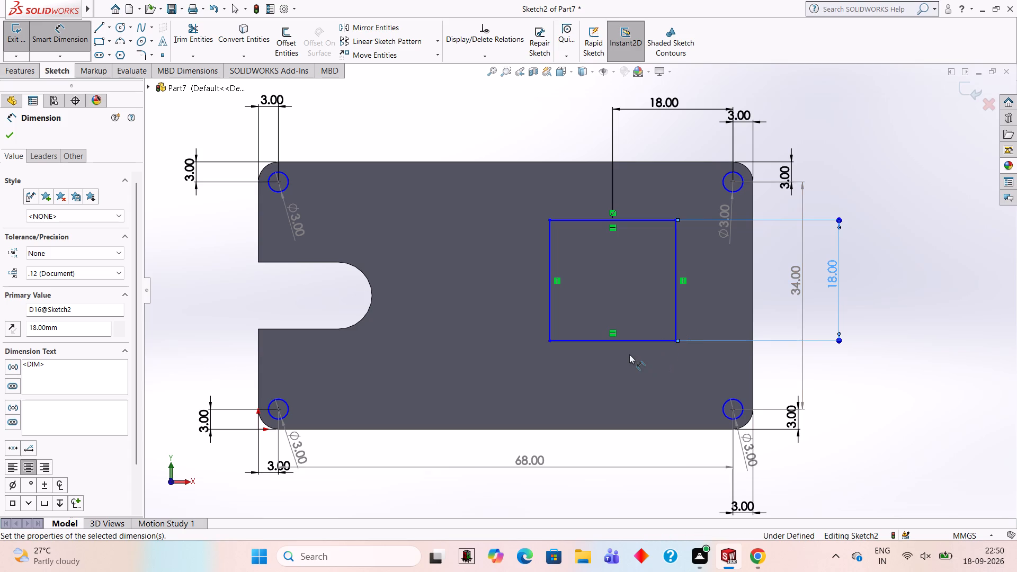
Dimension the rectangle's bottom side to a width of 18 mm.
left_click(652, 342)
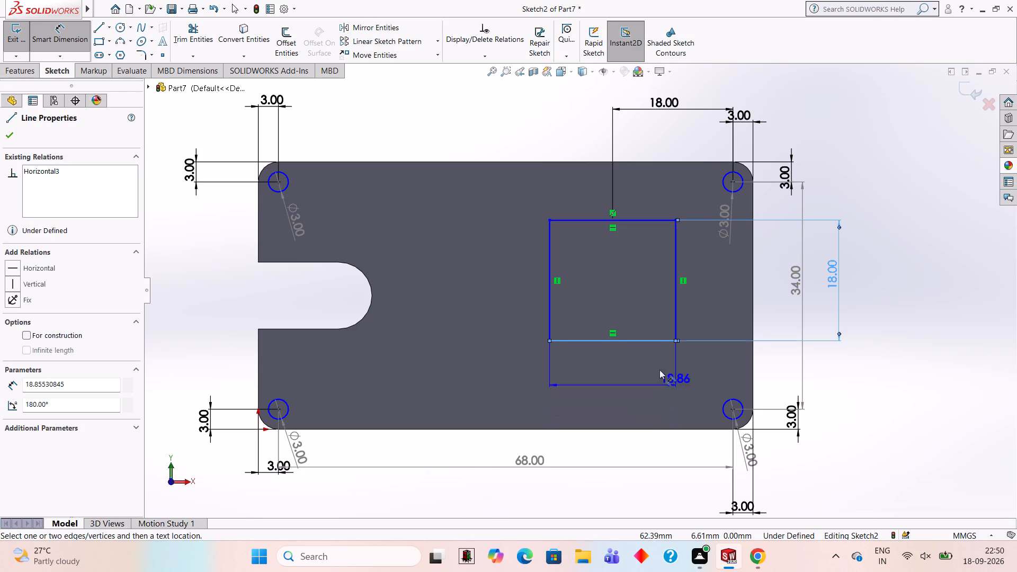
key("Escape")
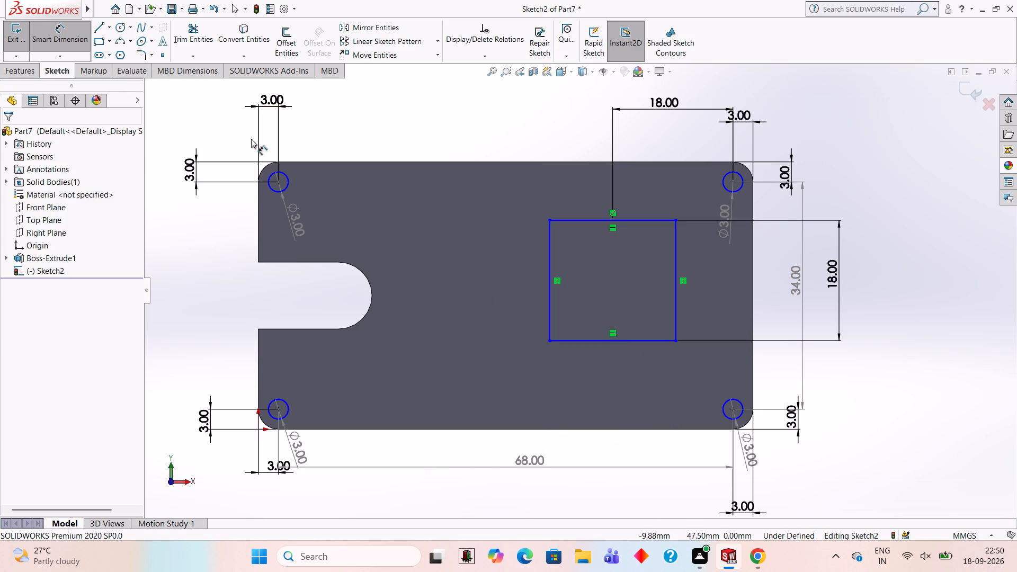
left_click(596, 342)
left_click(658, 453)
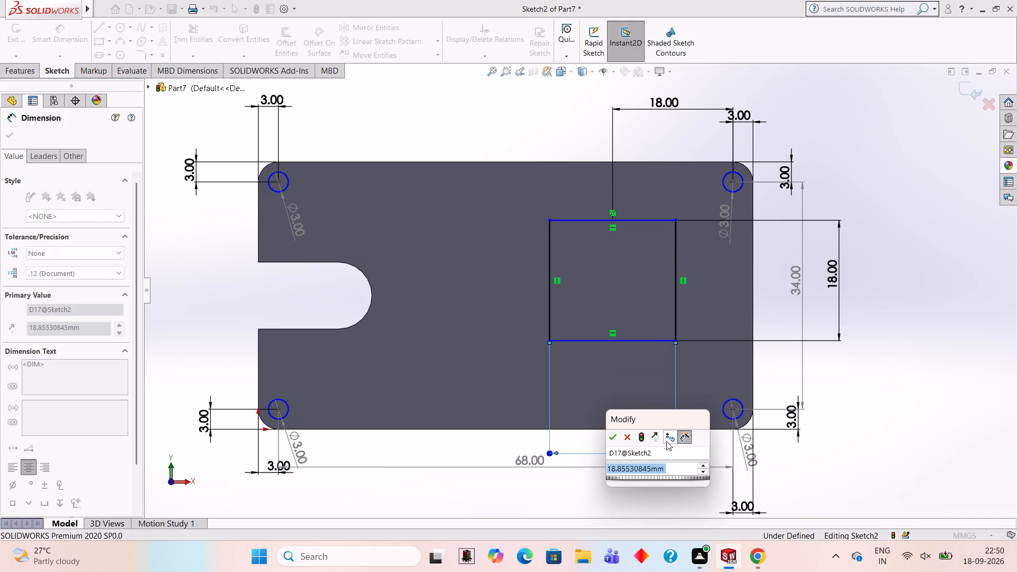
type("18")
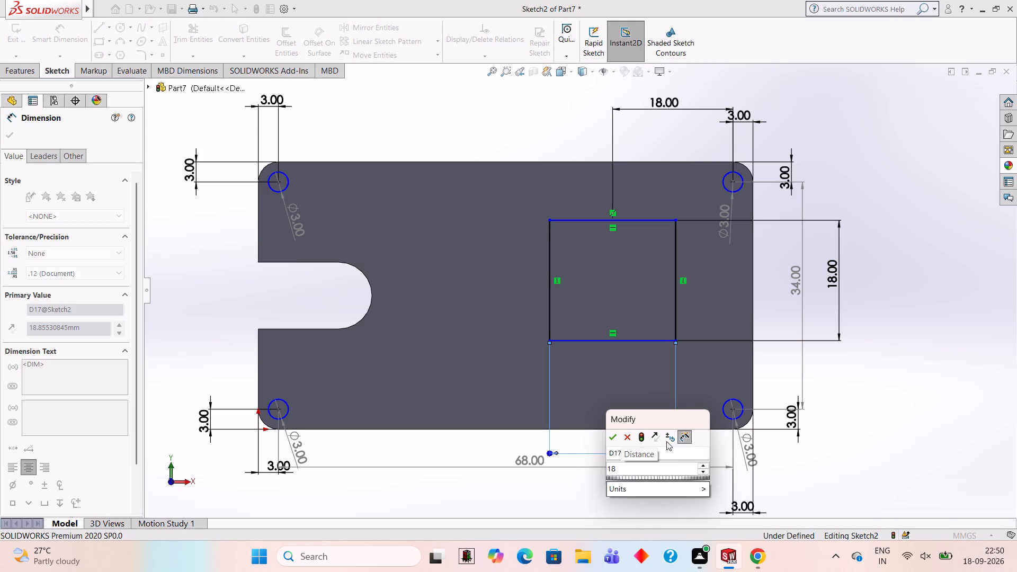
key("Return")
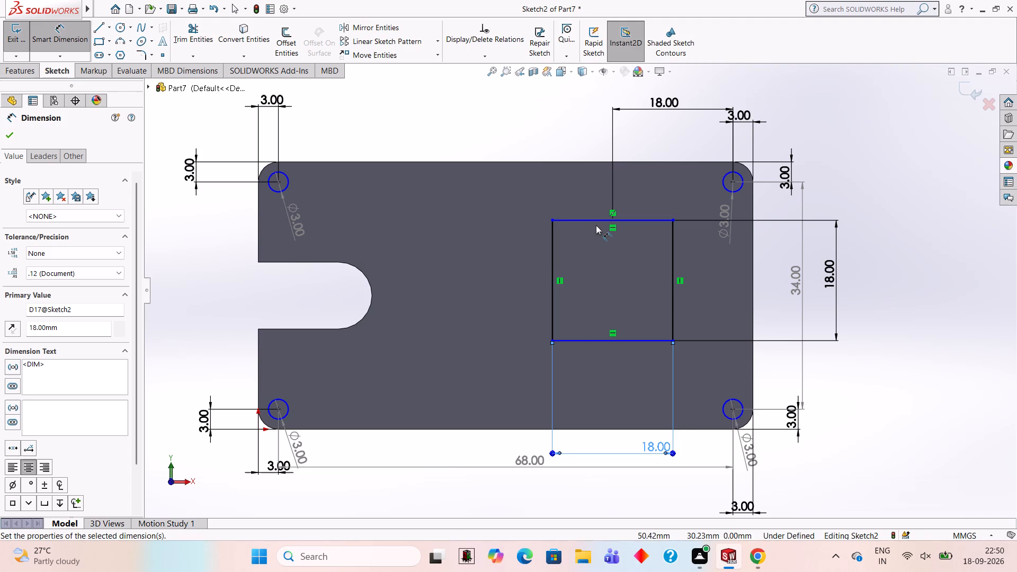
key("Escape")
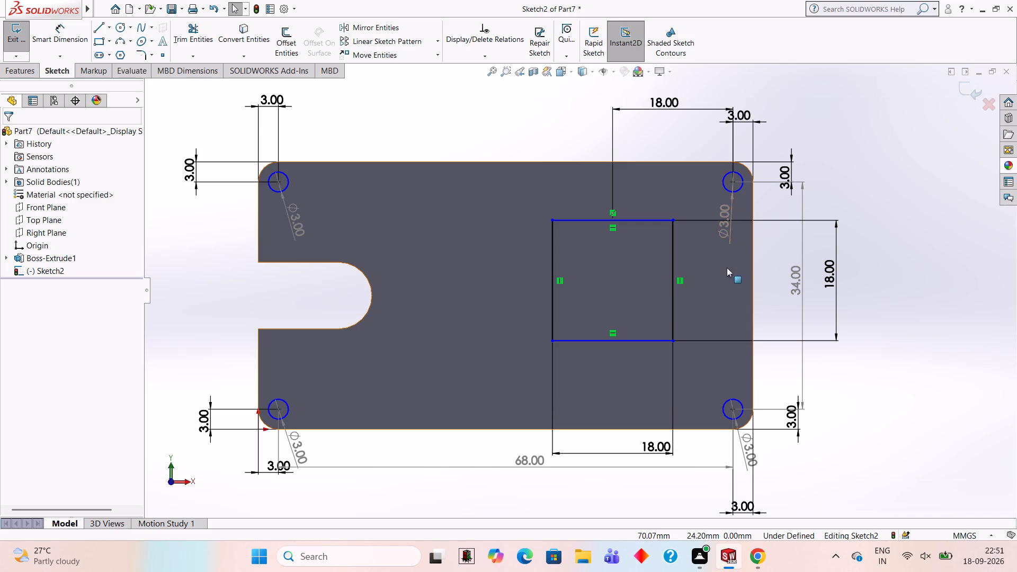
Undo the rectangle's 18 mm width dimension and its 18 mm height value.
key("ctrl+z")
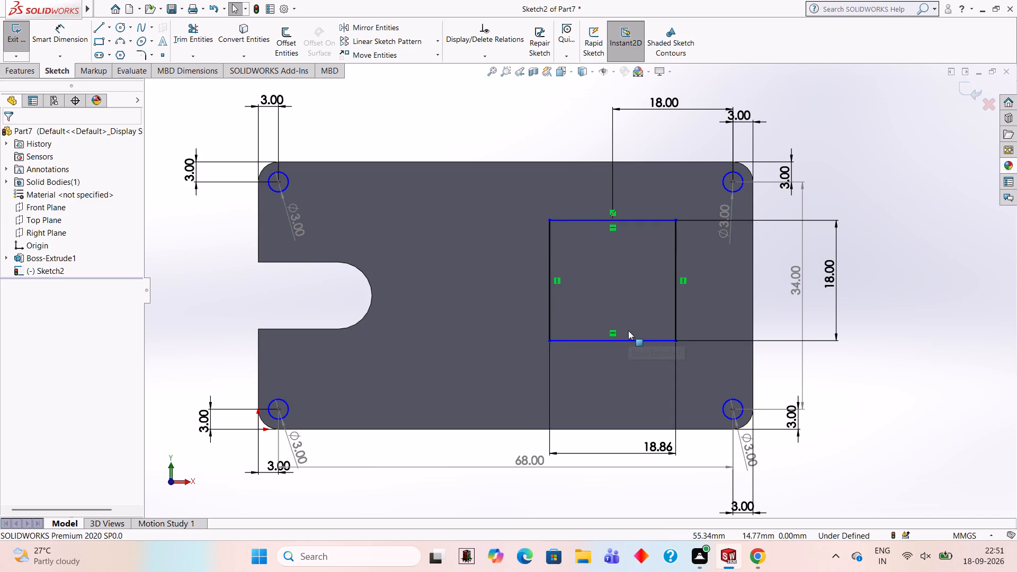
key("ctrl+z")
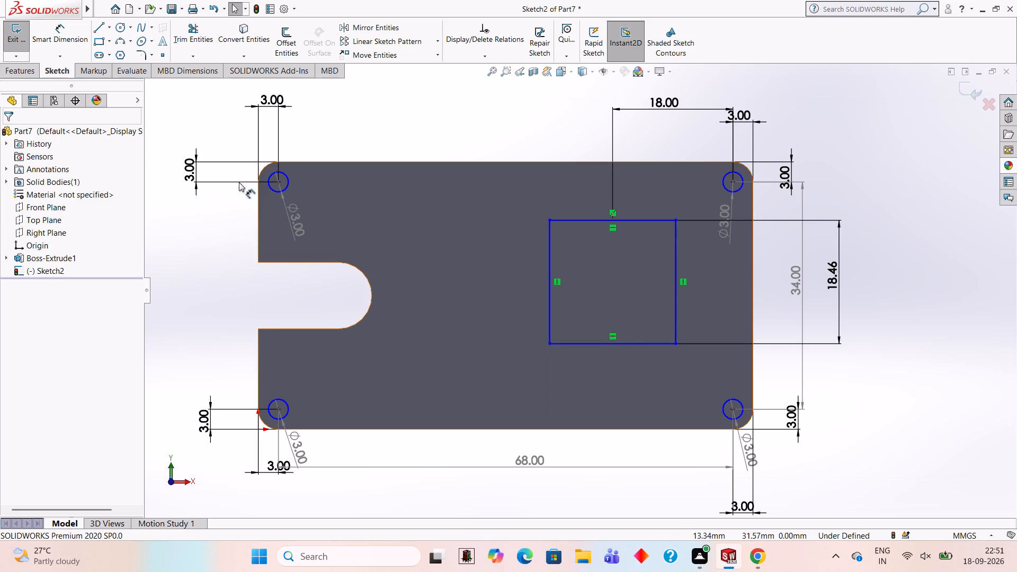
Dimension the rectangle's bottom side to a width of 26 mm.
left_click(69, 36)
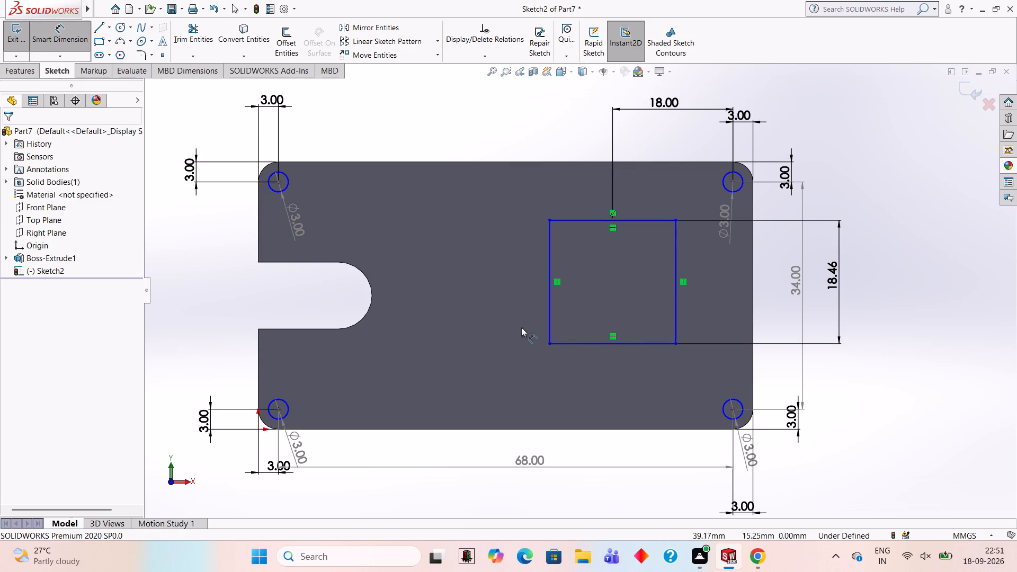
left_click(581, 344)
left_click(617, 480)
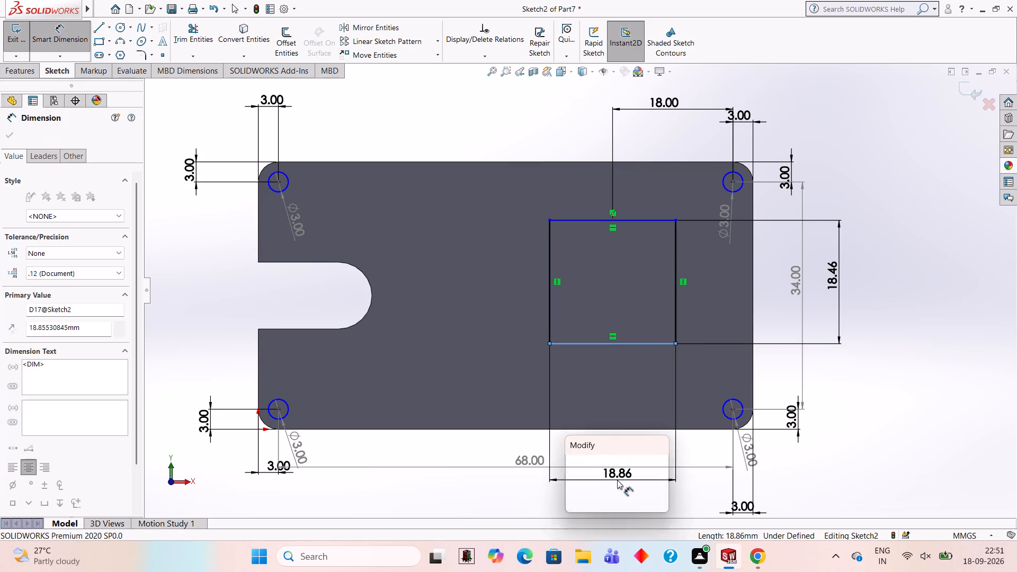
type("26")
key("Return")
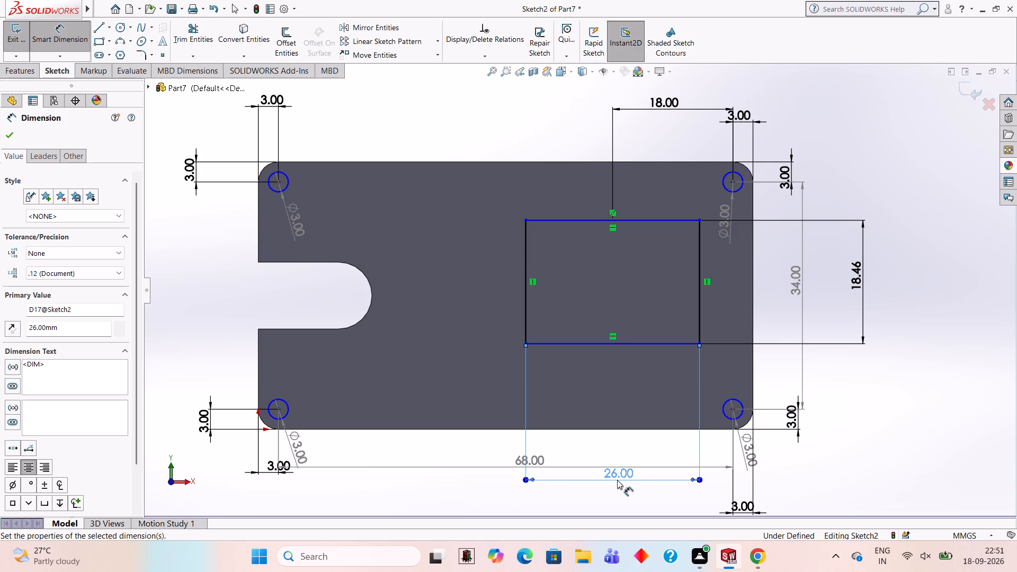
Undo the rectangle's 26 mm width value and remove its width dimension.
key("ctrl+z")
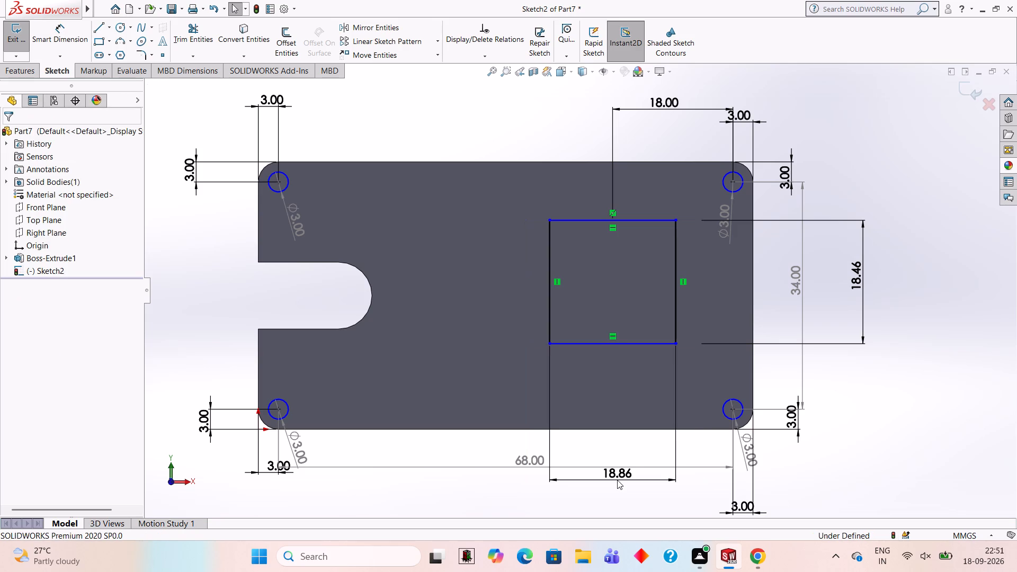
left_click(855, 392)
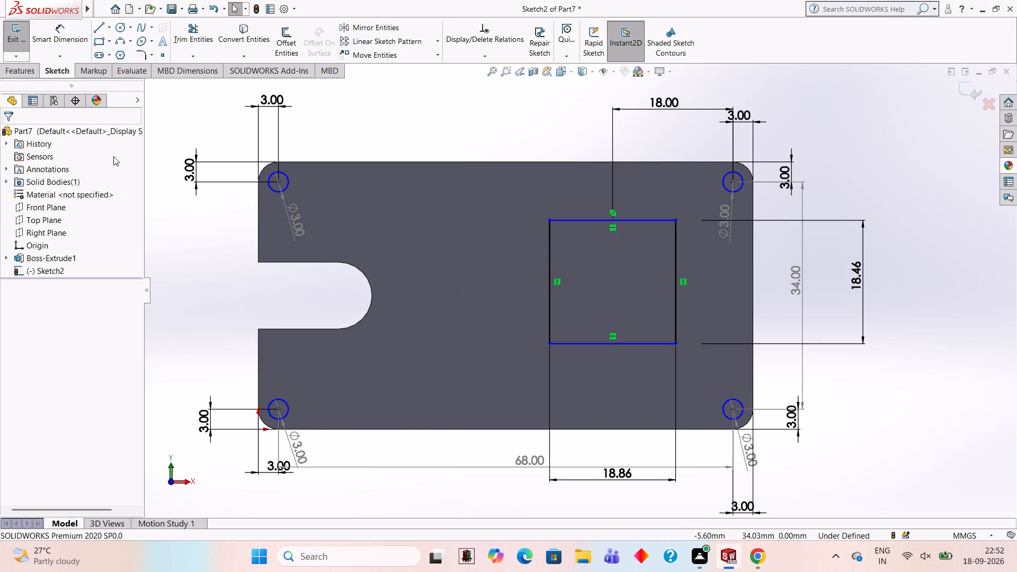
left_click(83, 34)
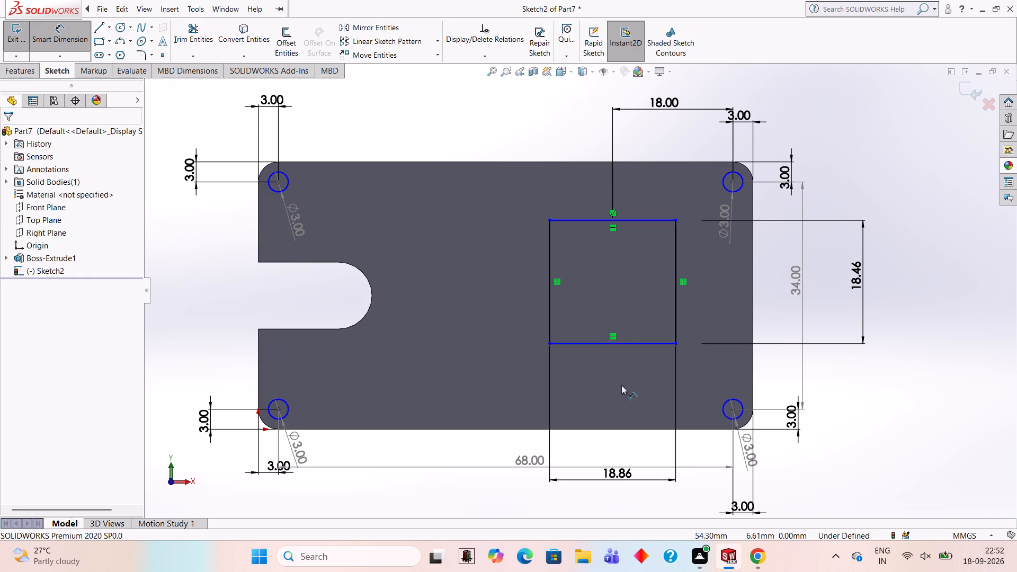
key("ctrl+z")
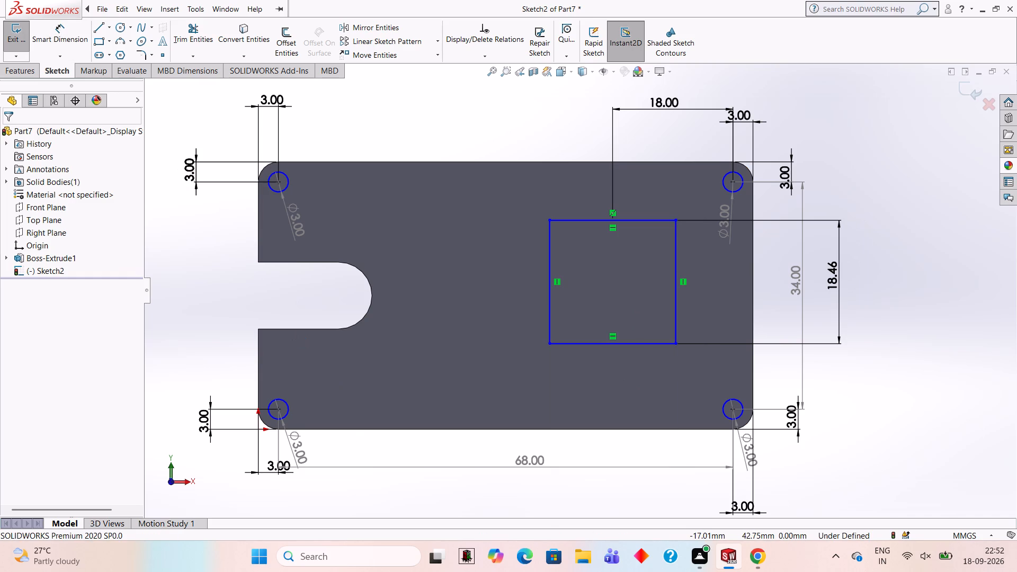
Dimension the rectangle's bottom side to a width of 18 mm.
left_click(75, 48)
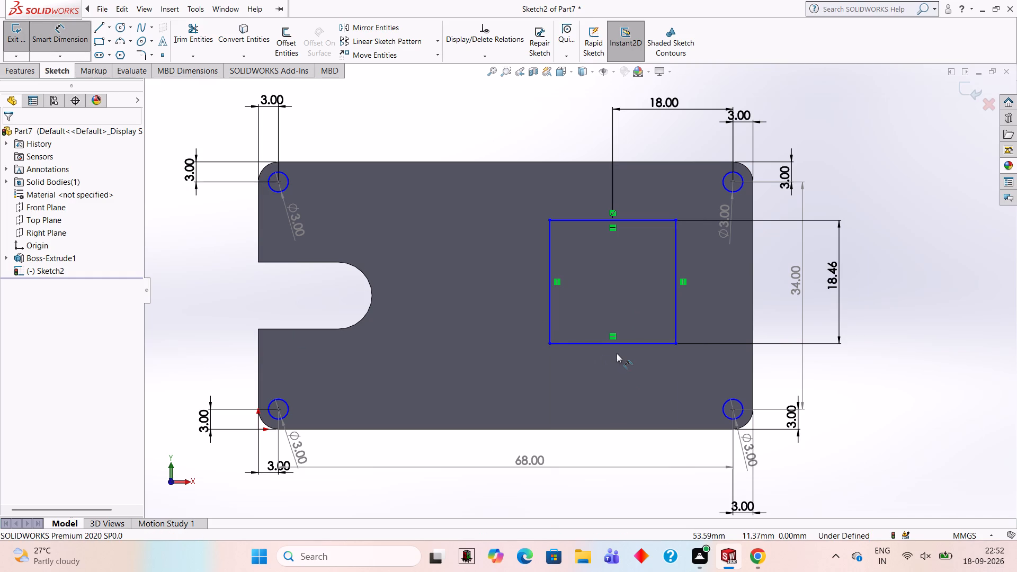
left_click(619, 345)
left_click(616, 473)
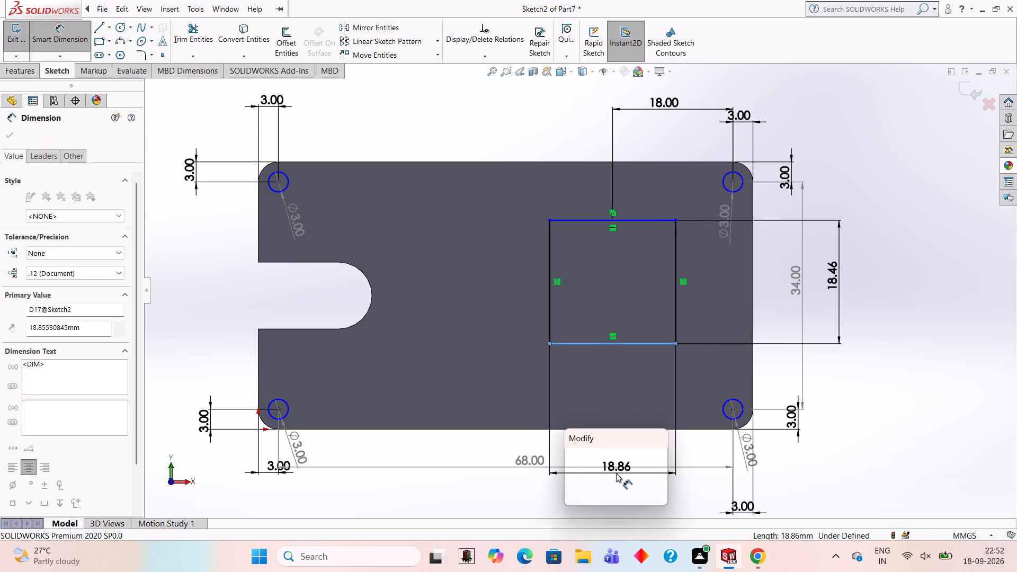
type("18")
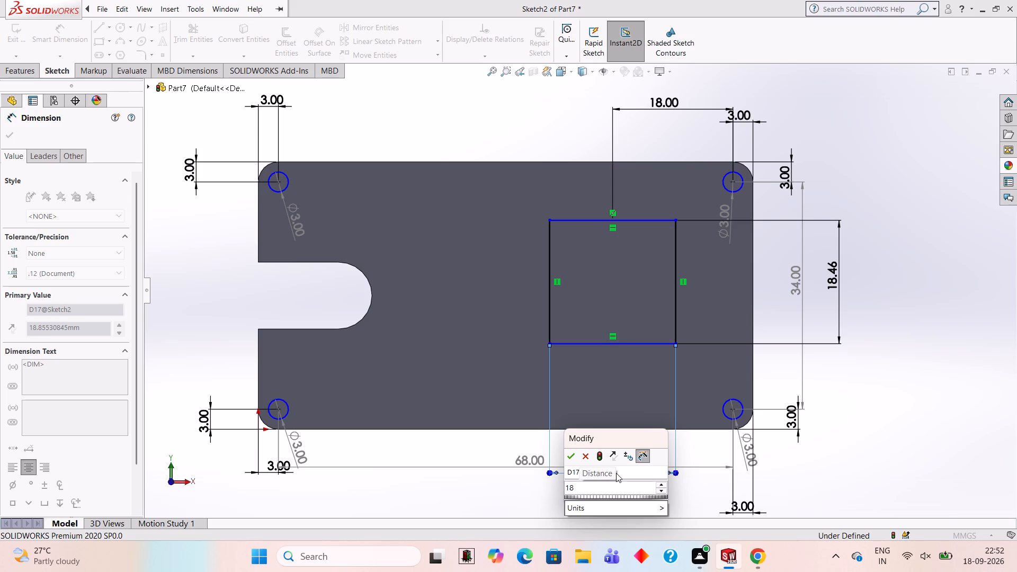
key("Return")
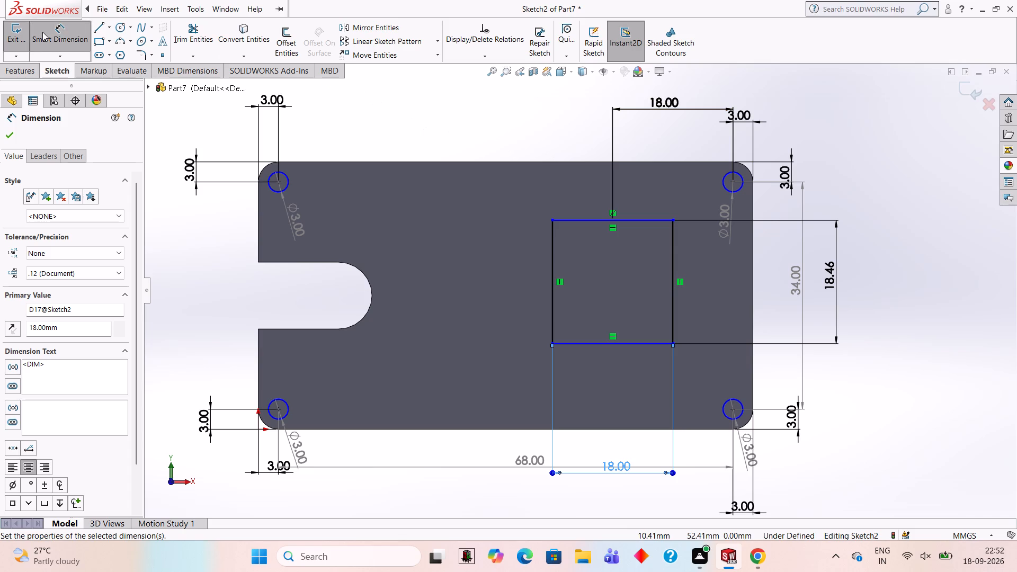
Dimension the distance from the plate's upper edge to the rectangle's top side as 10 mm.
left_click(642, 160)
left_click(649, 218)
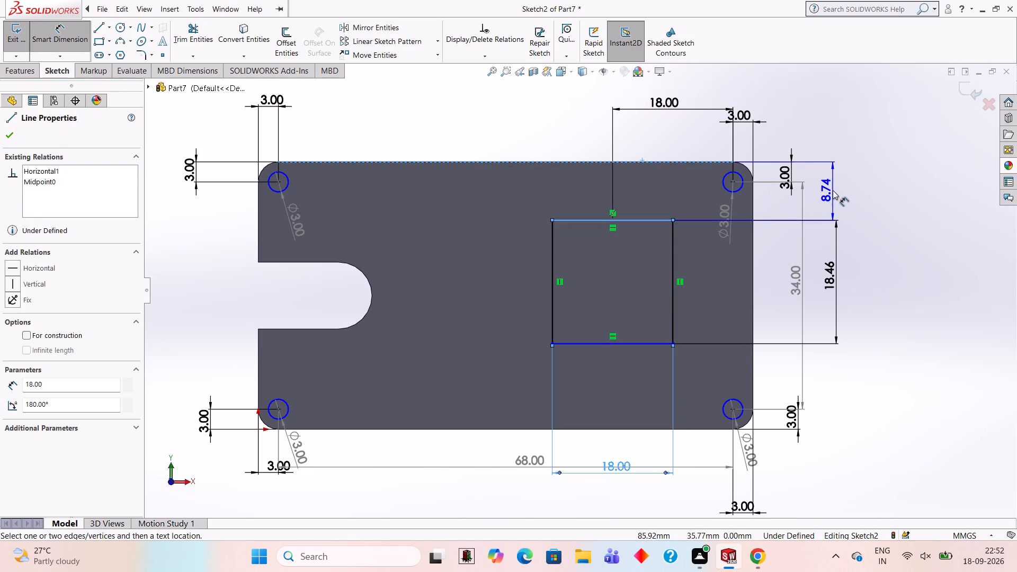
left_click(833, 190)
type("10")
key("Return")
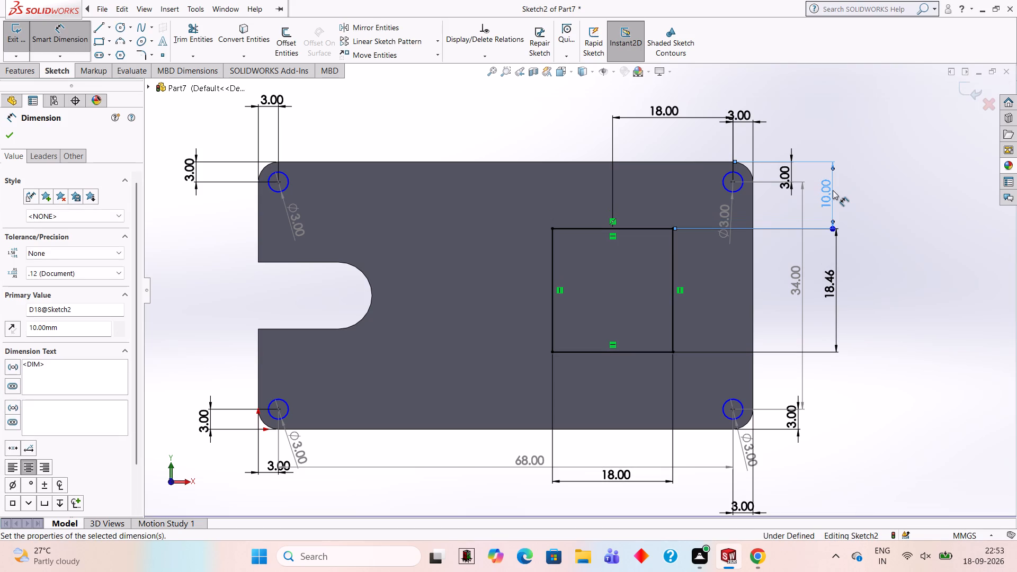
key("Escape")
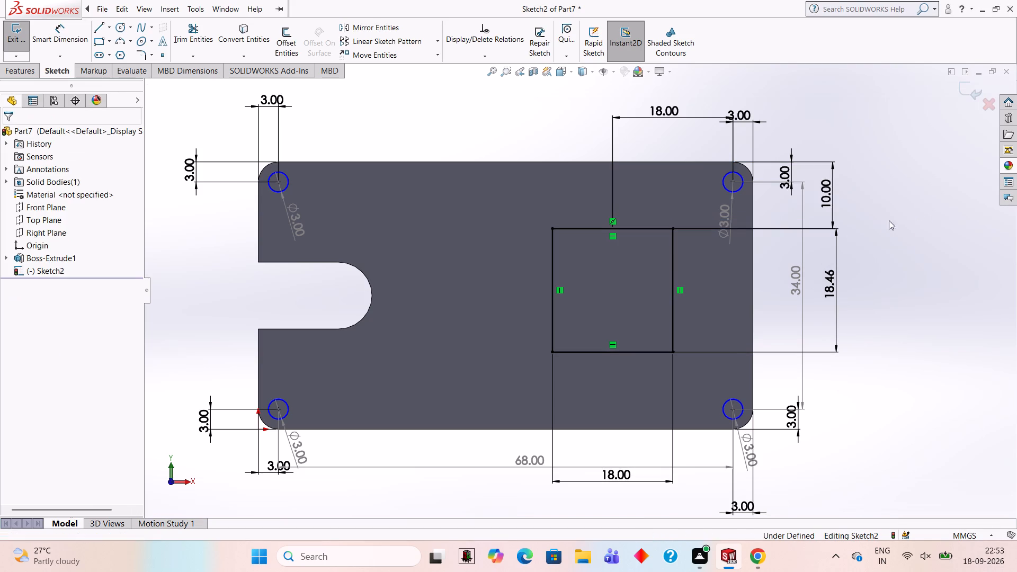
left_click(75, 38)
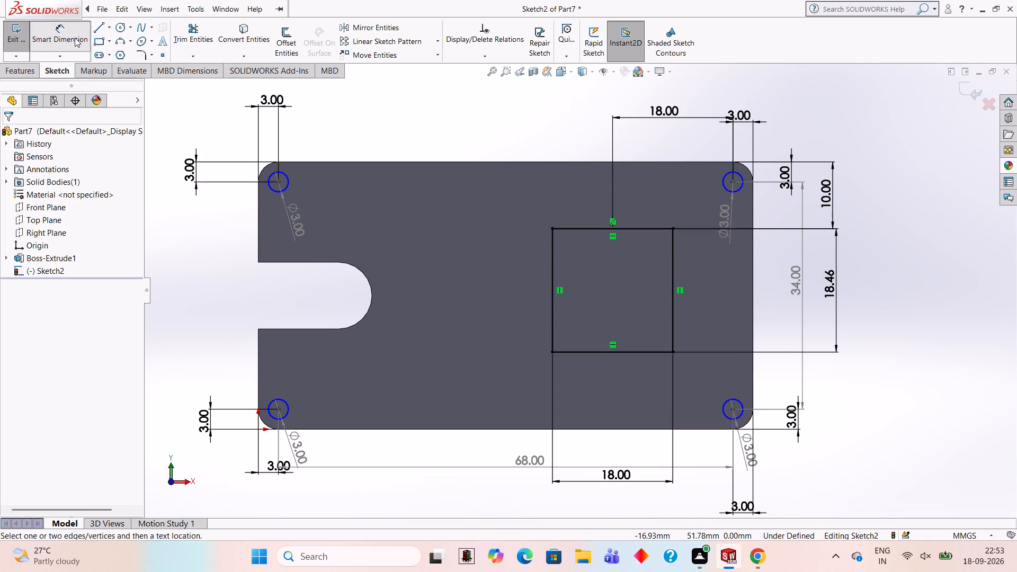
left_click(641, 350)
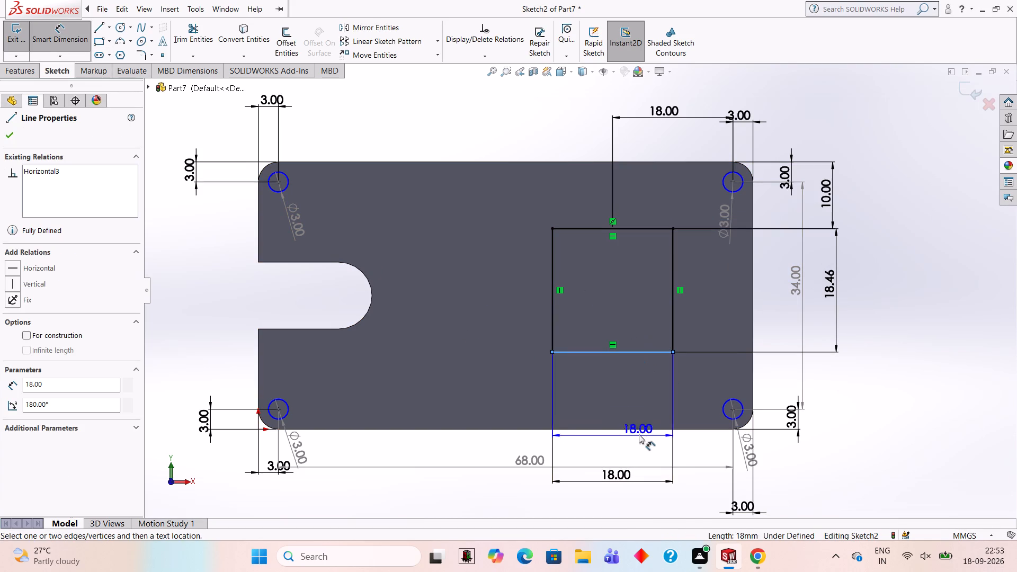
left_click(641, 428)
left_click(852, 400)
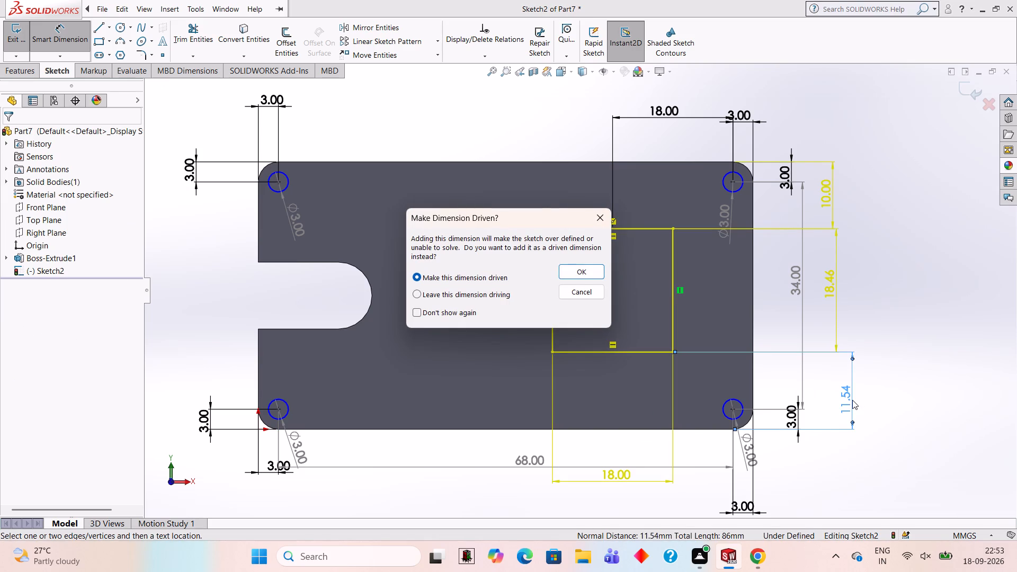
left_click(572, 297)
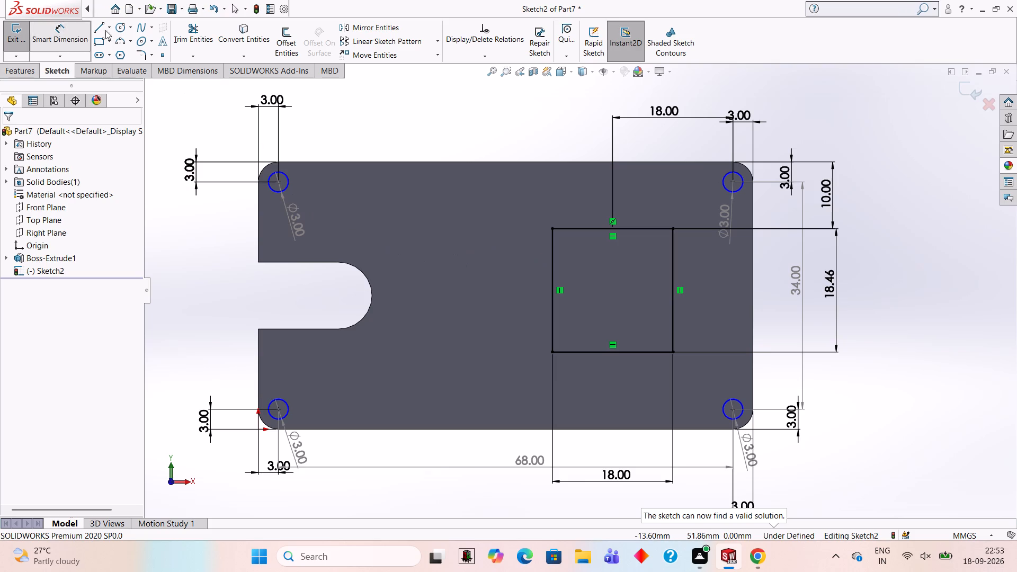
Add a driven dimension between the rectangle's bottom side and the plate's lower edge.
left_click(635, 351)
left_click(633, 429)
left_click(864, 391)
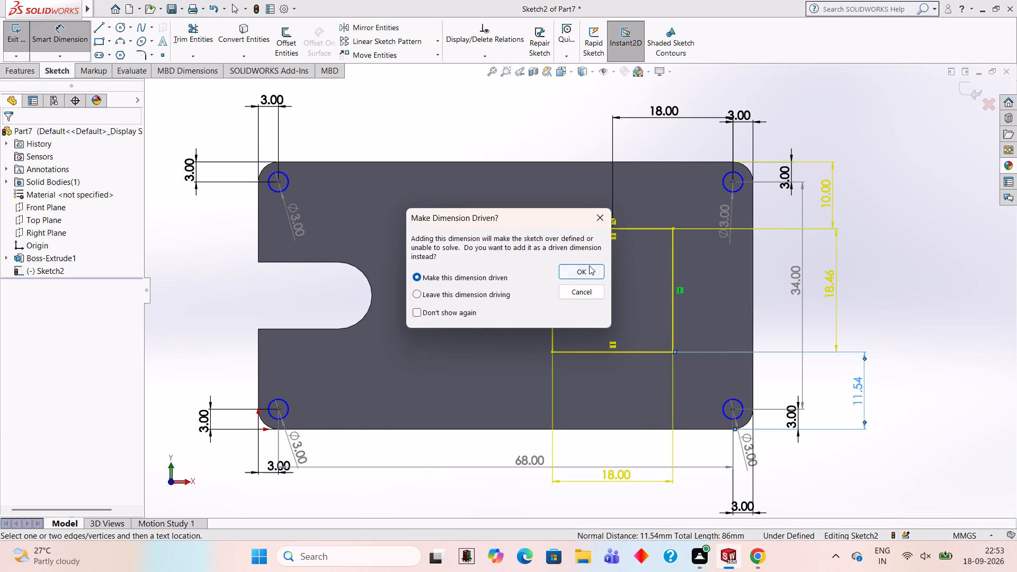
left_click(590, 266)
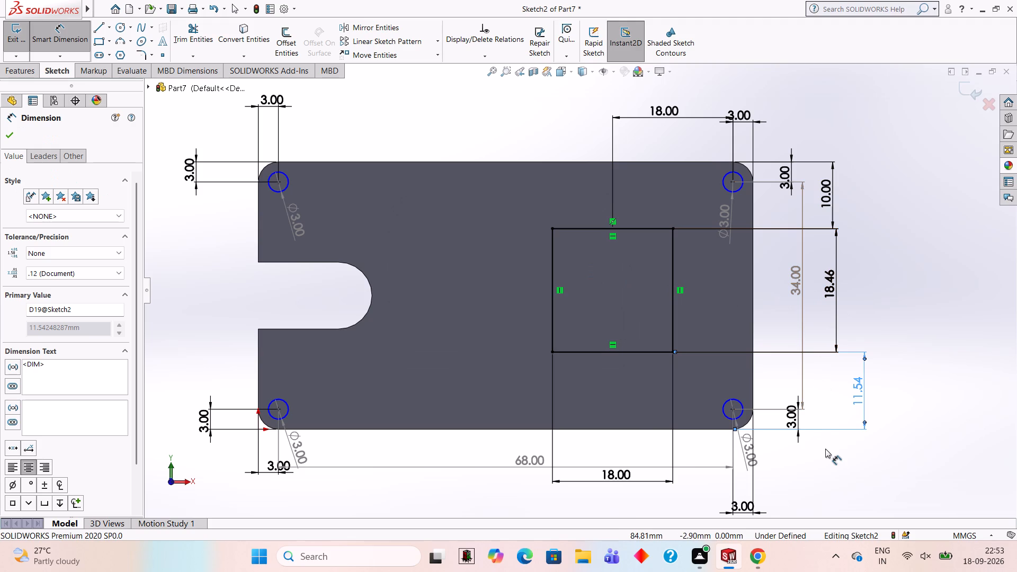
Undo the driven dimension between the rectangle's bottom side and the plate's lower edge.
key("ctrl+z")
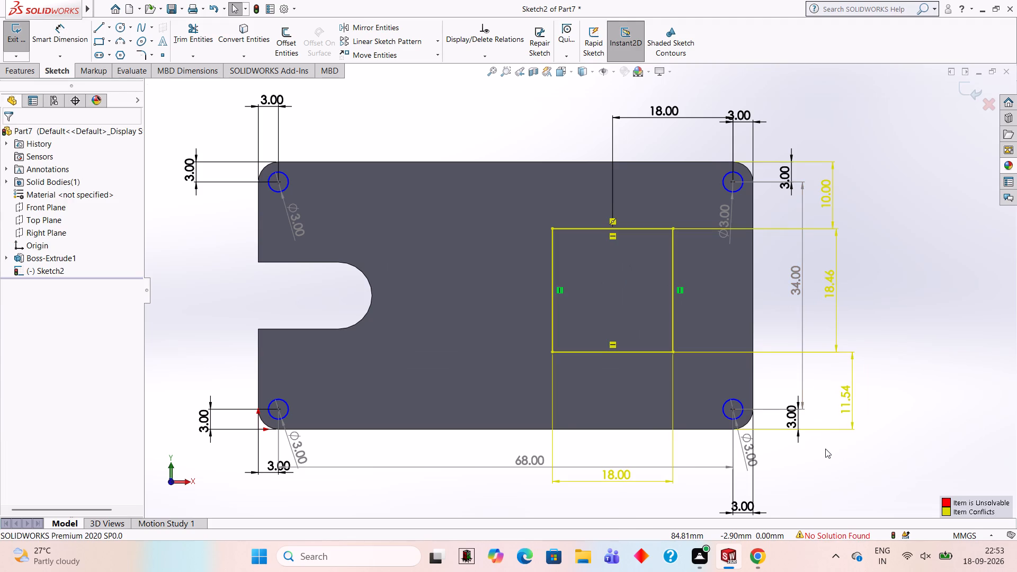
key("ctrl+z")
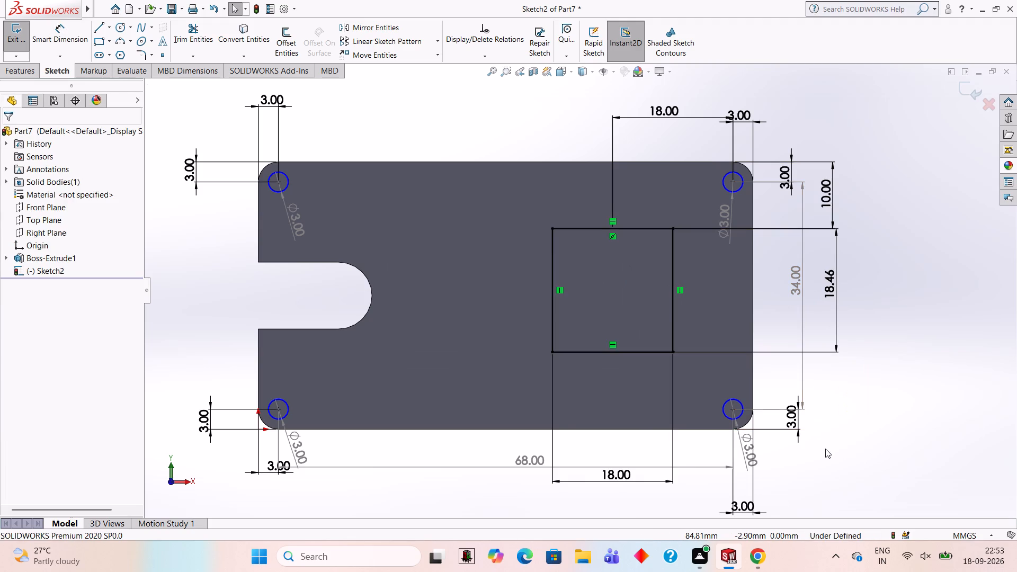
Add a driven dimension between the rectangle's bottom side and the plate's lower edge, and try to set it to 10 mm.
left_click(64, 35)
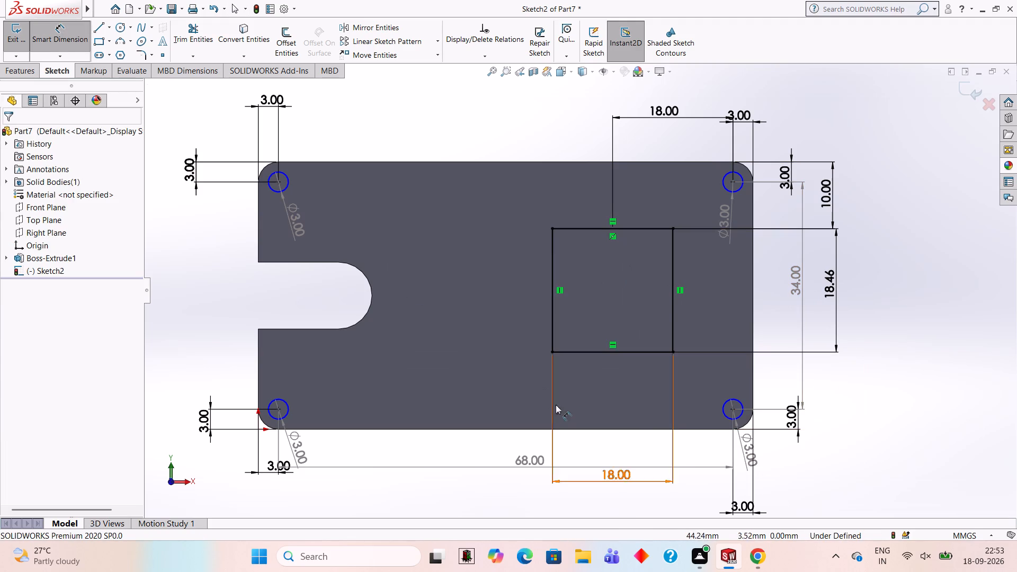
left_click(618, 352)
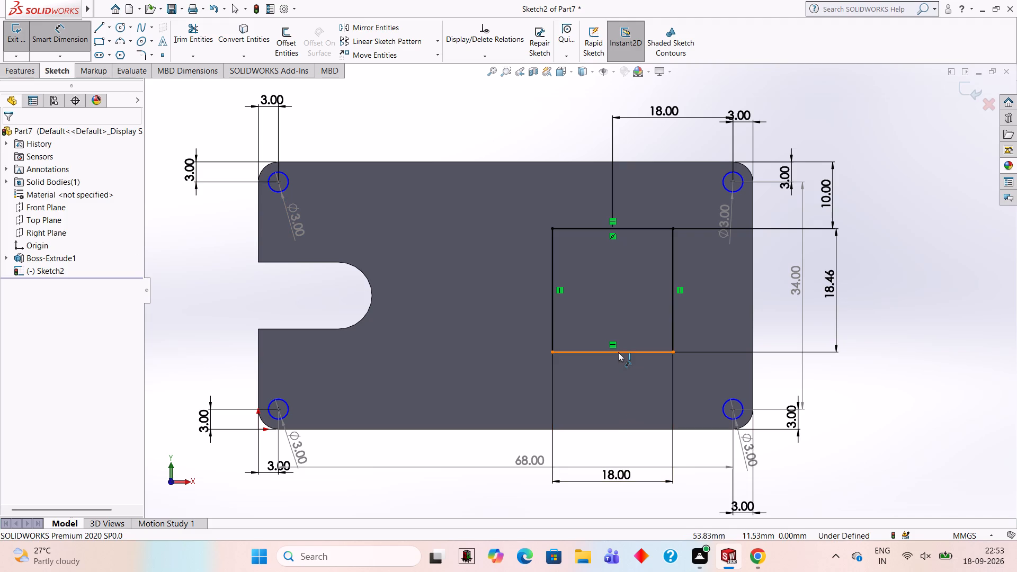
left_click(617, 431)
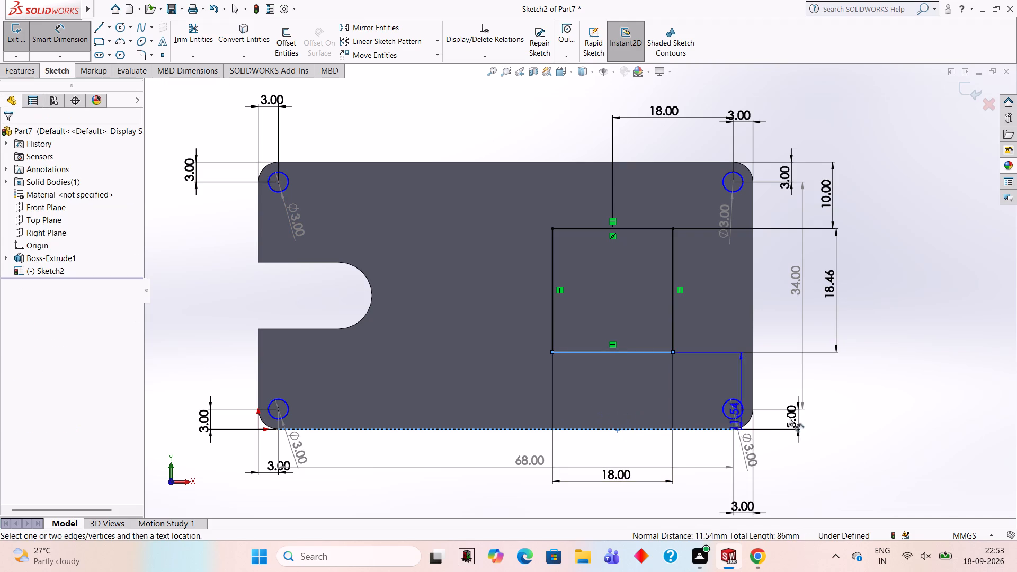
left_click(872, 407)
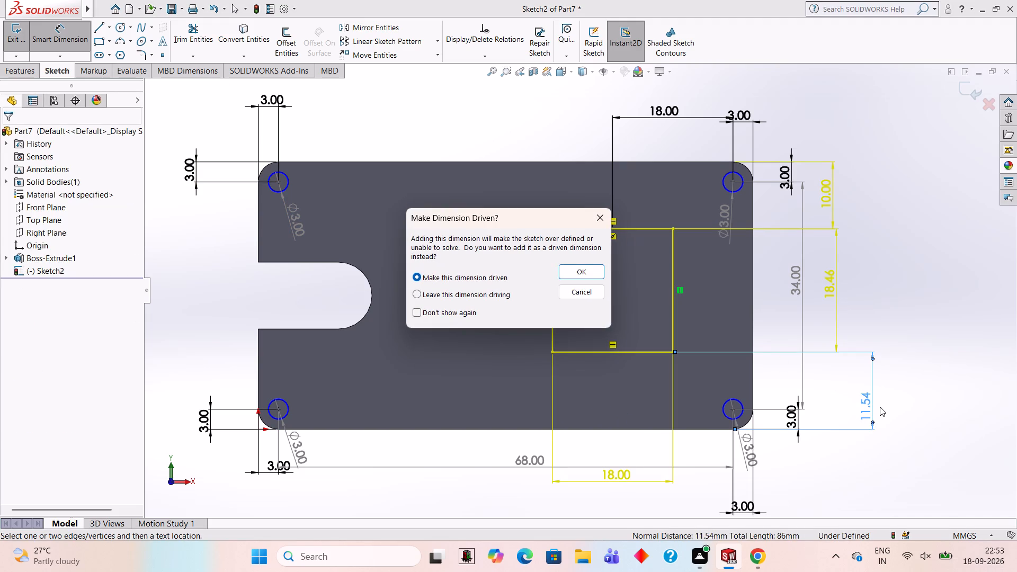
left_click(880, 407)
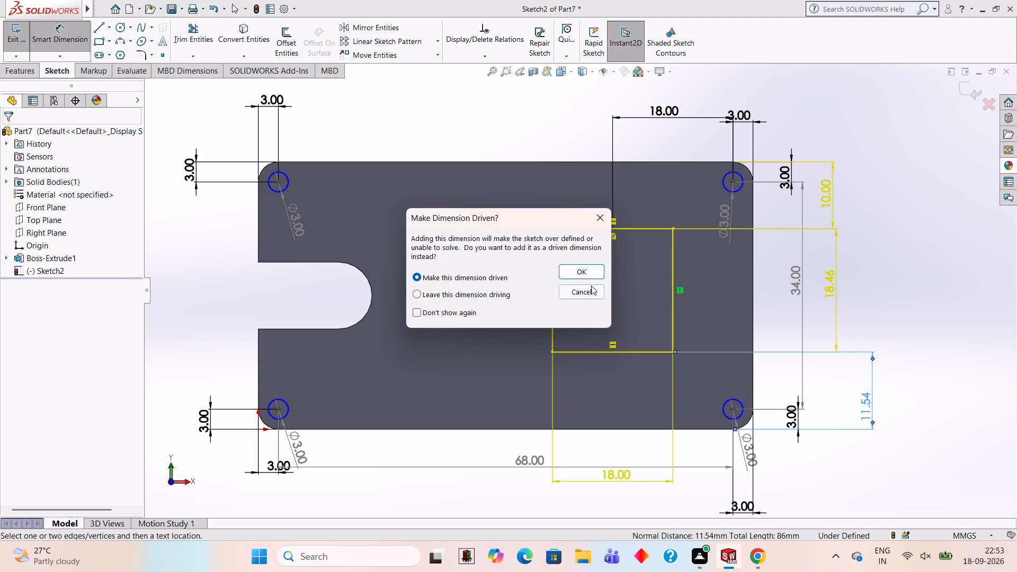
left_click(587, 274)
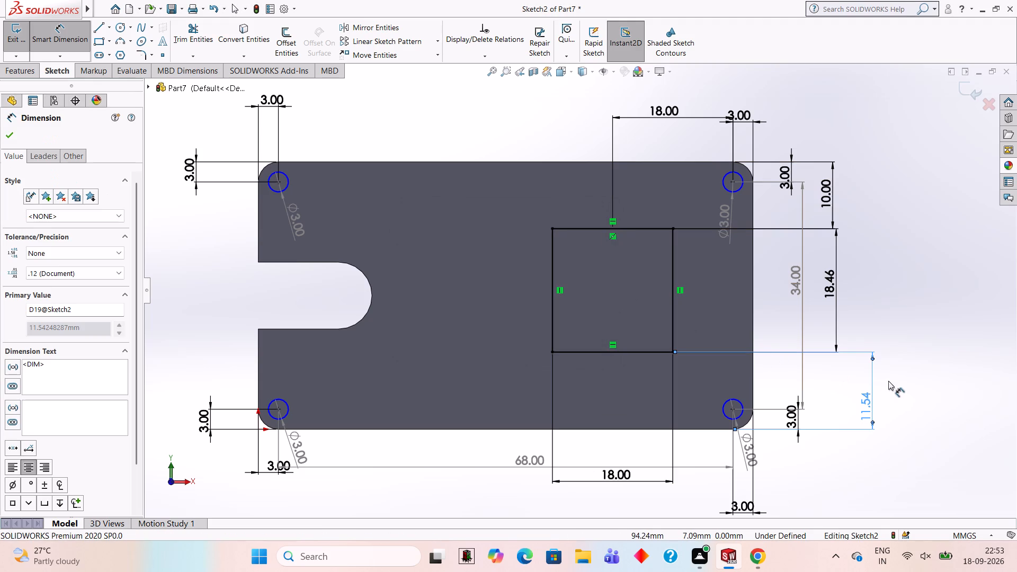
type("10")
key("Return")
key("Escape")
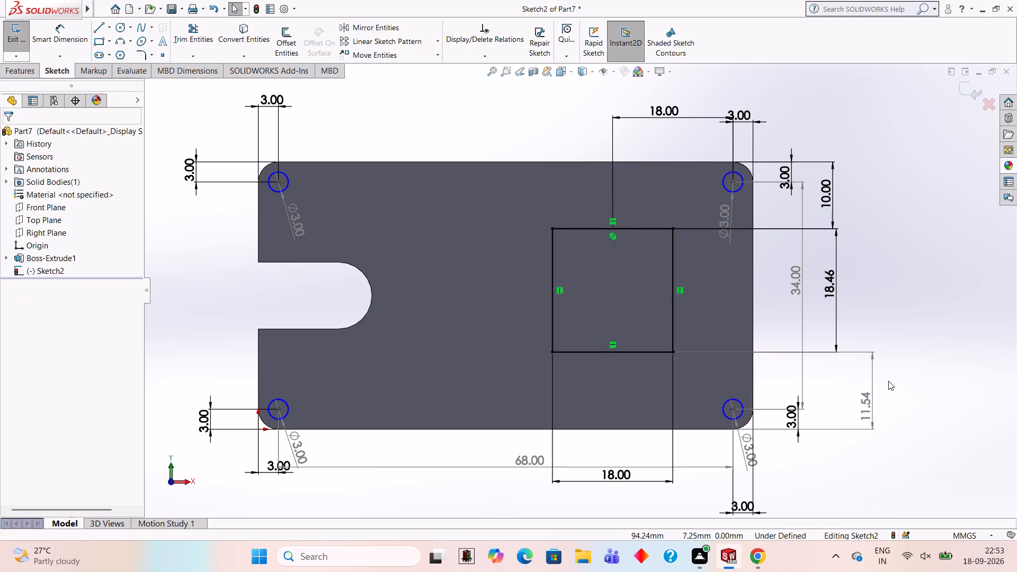
Undo the driven lower dimension, the 10 mm upper-edge offset, and the rectangle's 18 mm width value.
key("ctrl+z")
key("ctrl+z")
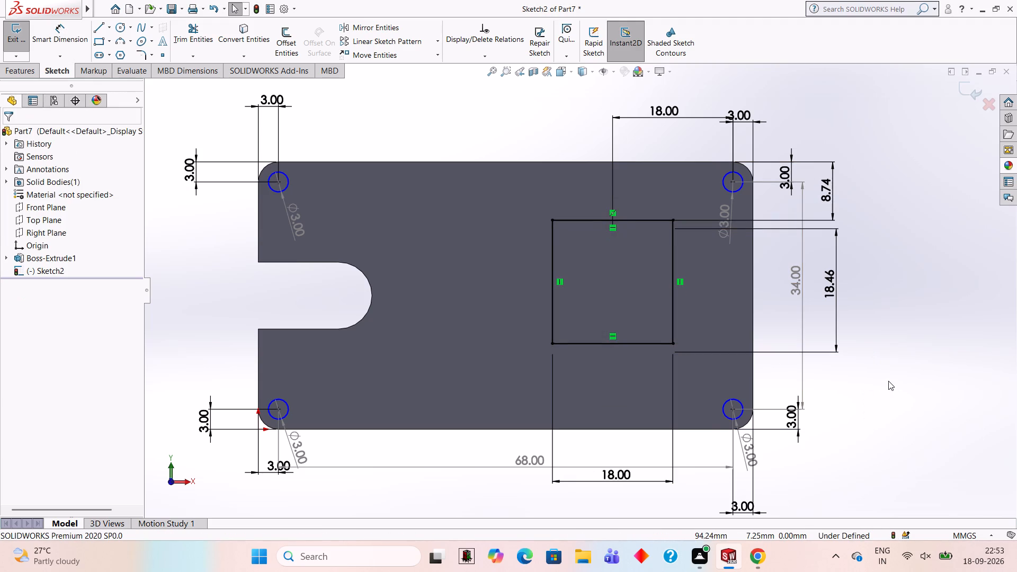
key("ctrl+z")
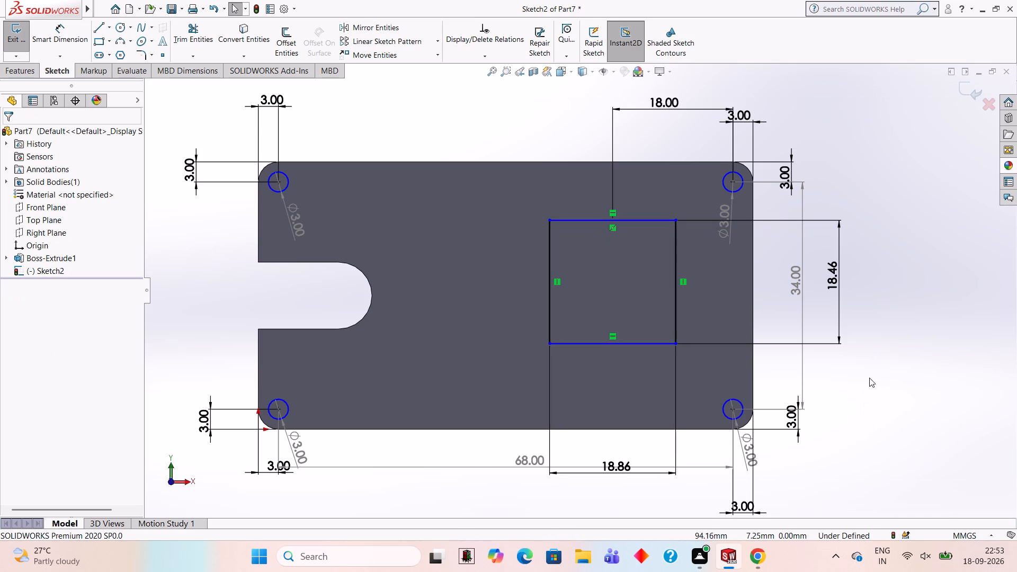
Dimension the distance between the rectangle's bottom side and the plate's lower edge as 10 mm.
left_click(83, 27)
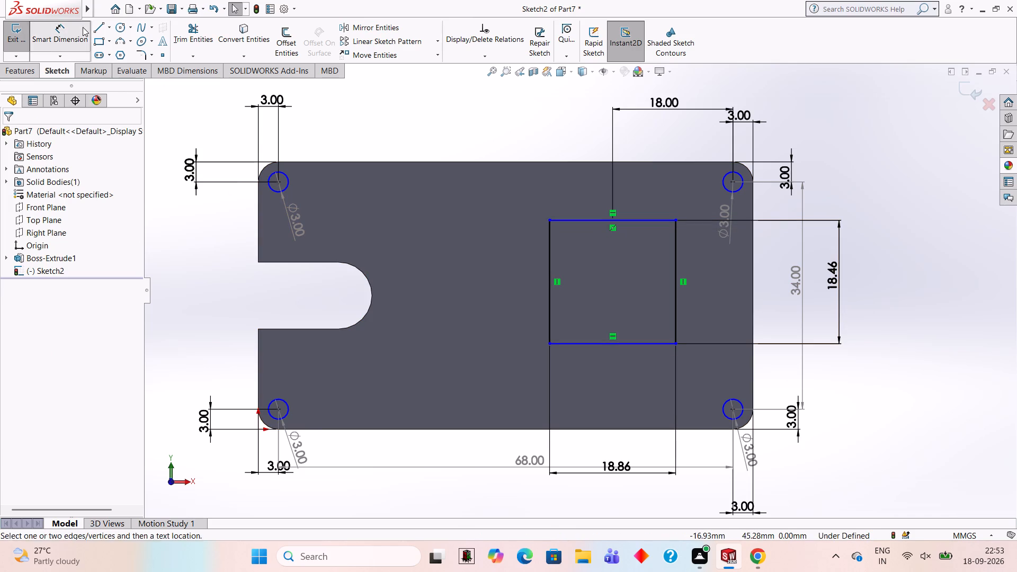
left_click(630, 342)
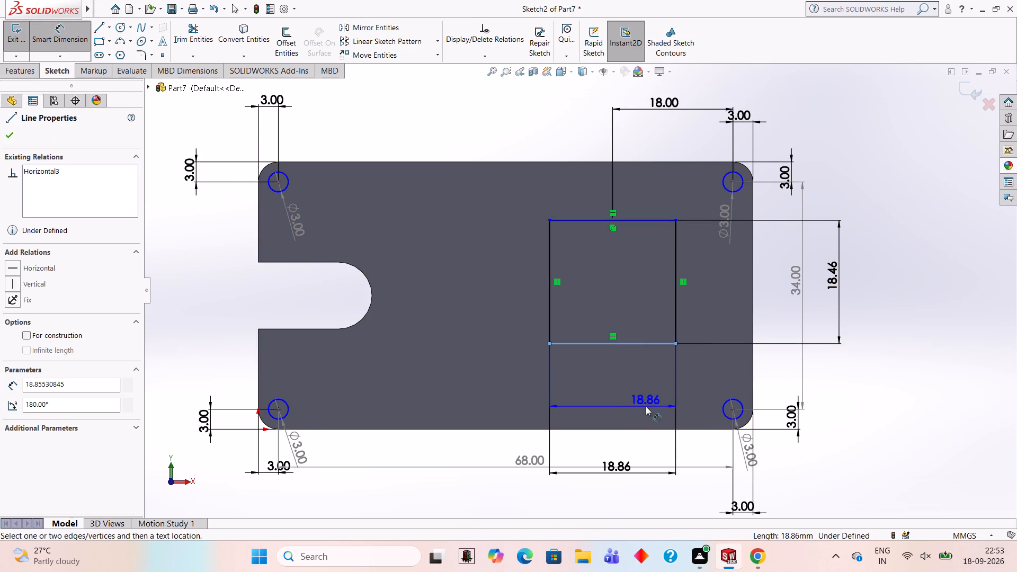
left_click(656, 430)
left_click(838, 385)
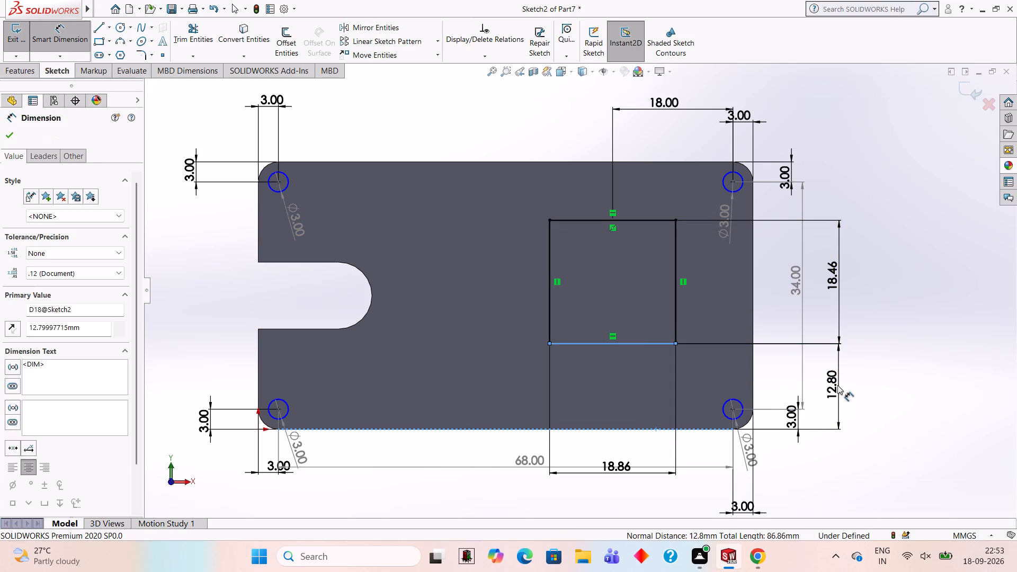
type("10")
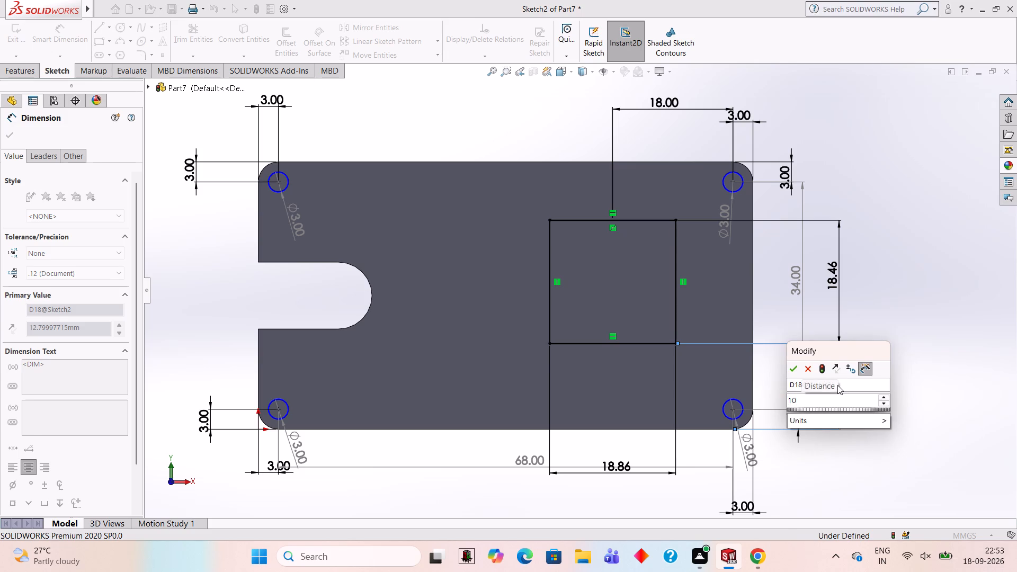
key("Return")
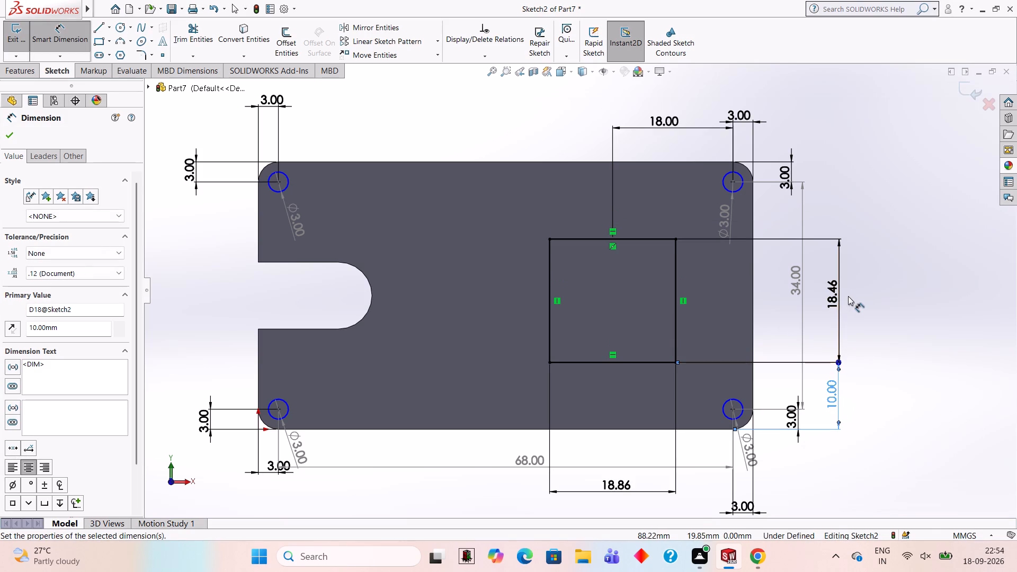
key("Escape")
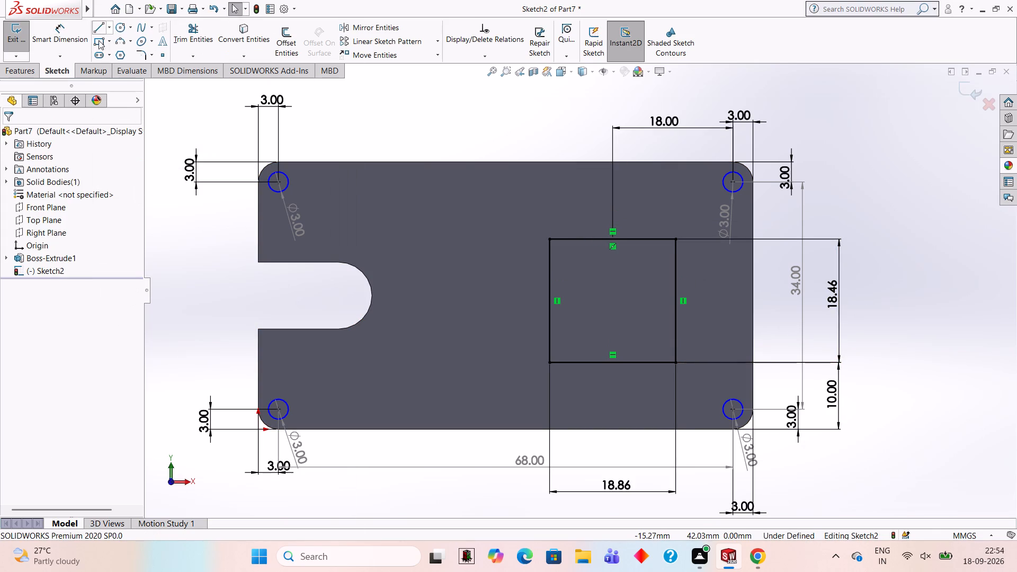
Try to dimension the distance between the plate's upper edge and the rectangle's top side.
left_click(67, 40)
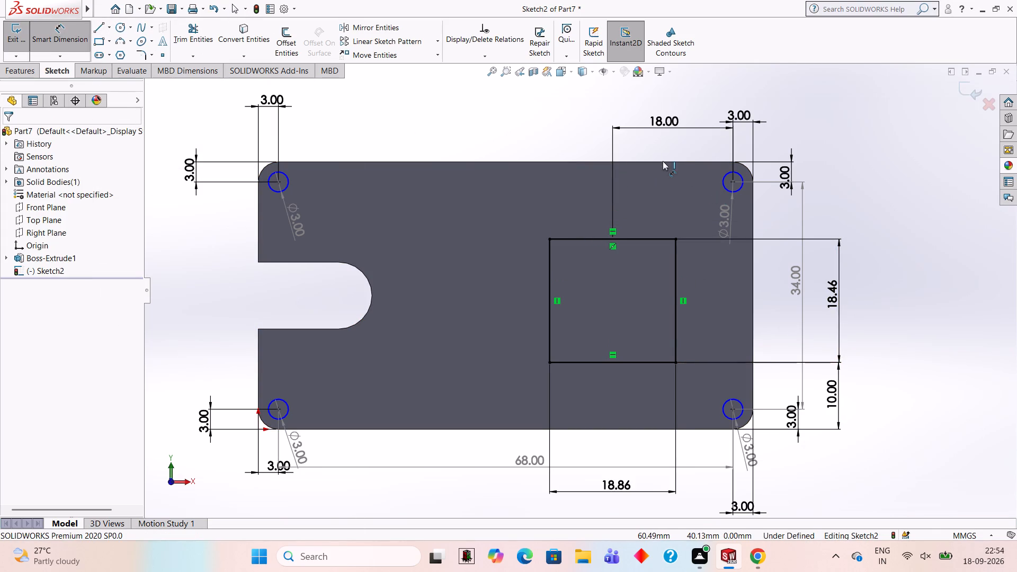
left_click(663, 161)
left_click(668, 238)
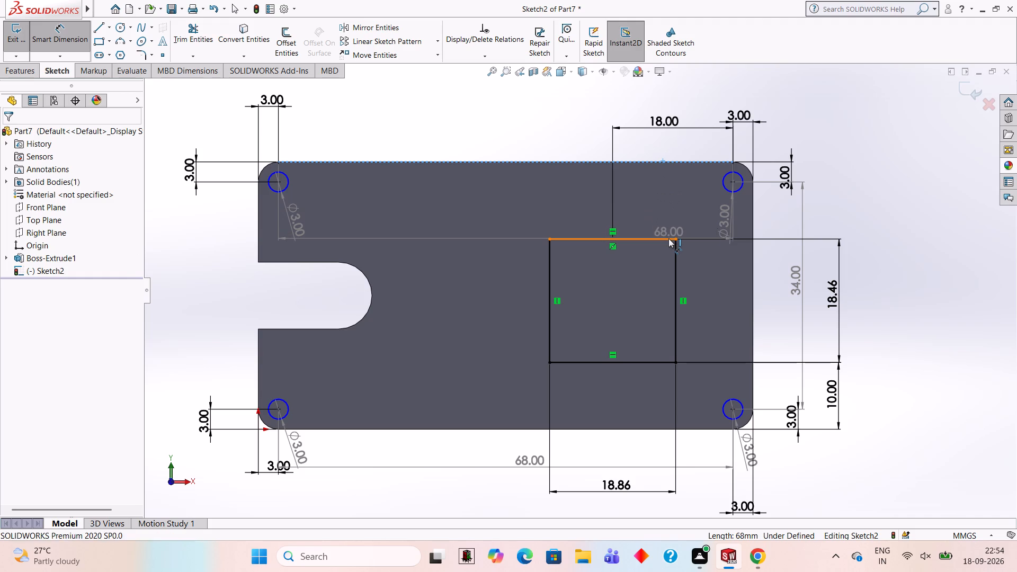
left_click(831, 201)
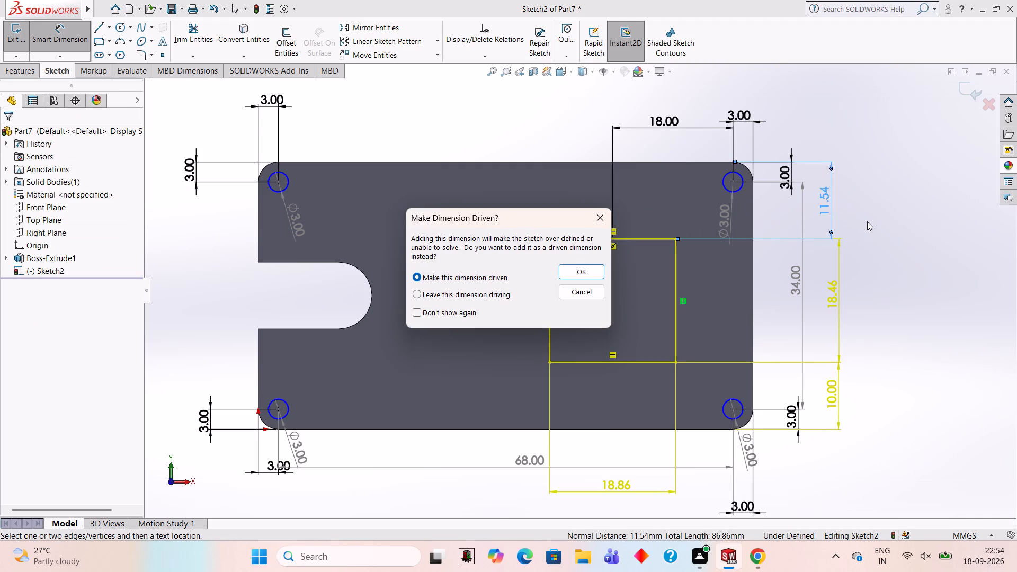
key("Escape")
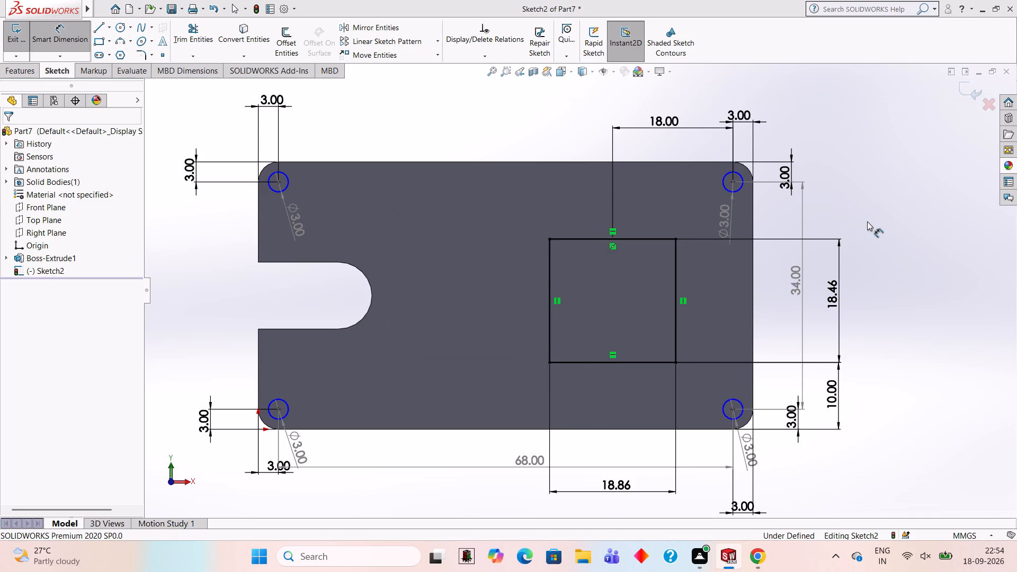
Undo the rectangle's 10 mm lower-edge offset and its height and width dimensions.
key("ctrl+z")
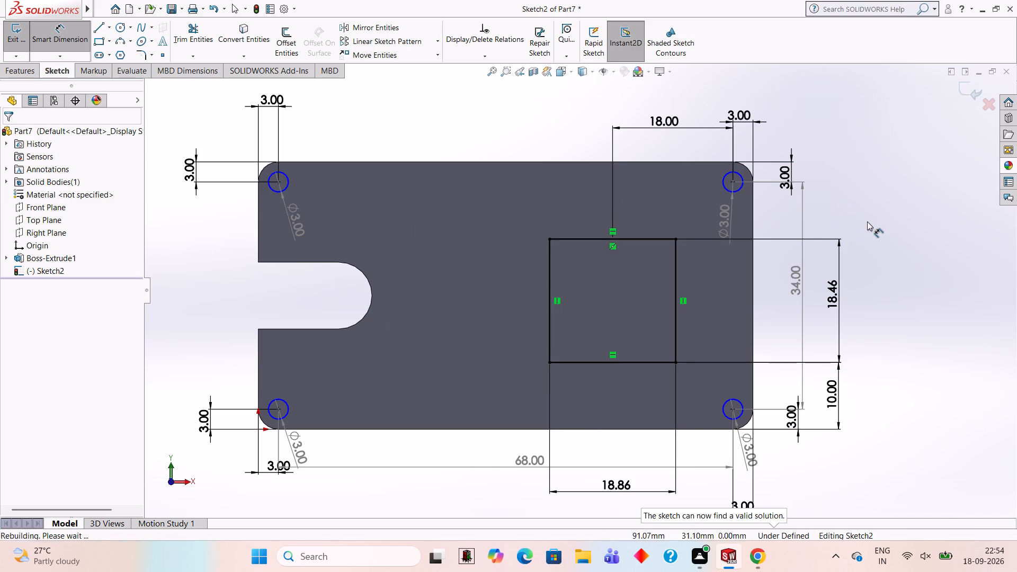
key("ctrl+z")
key("ctrl+z")
key("ctrl+z")
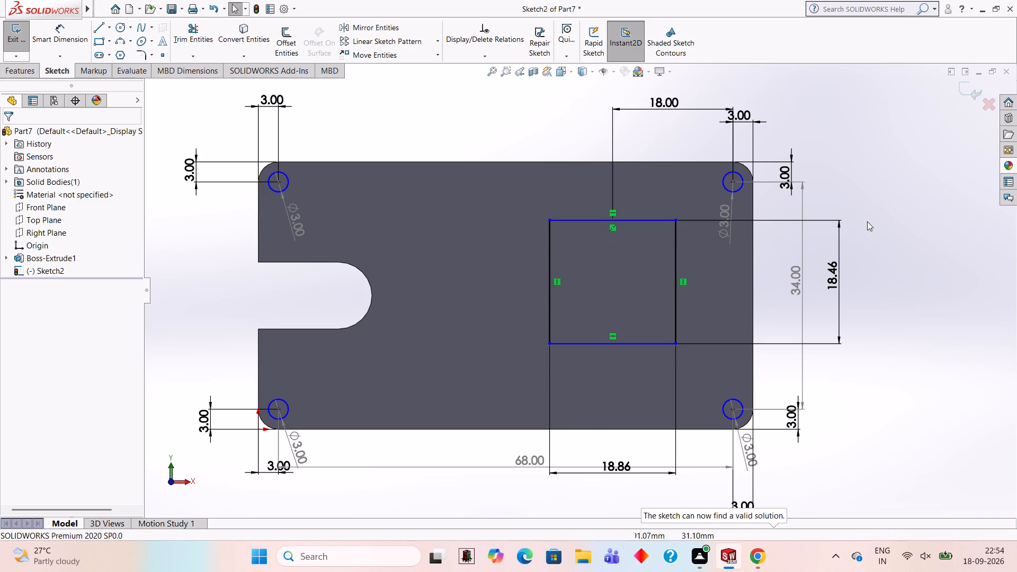
key("ctrl+z")
key("ctrl+z")
key("ctrl+z")
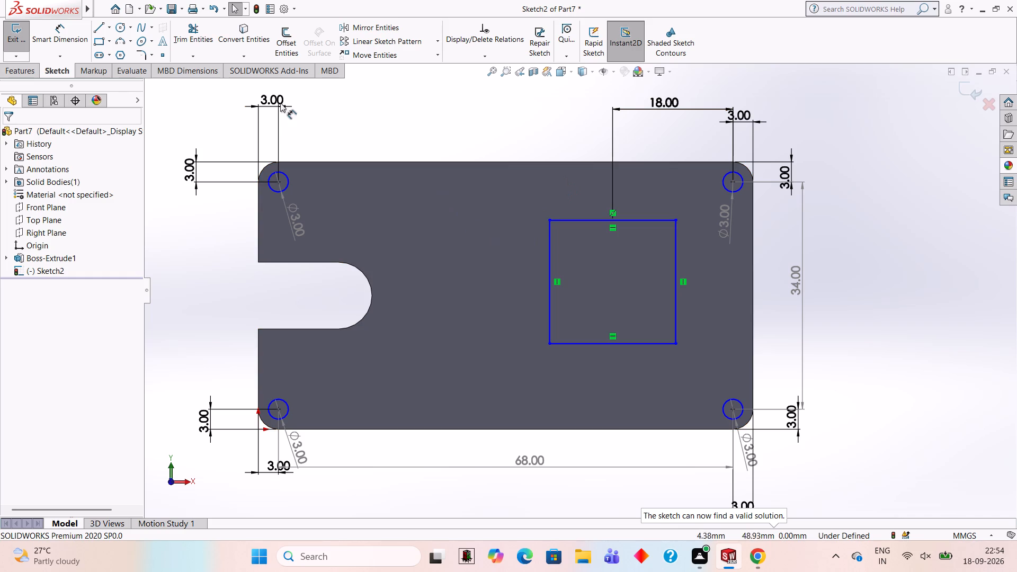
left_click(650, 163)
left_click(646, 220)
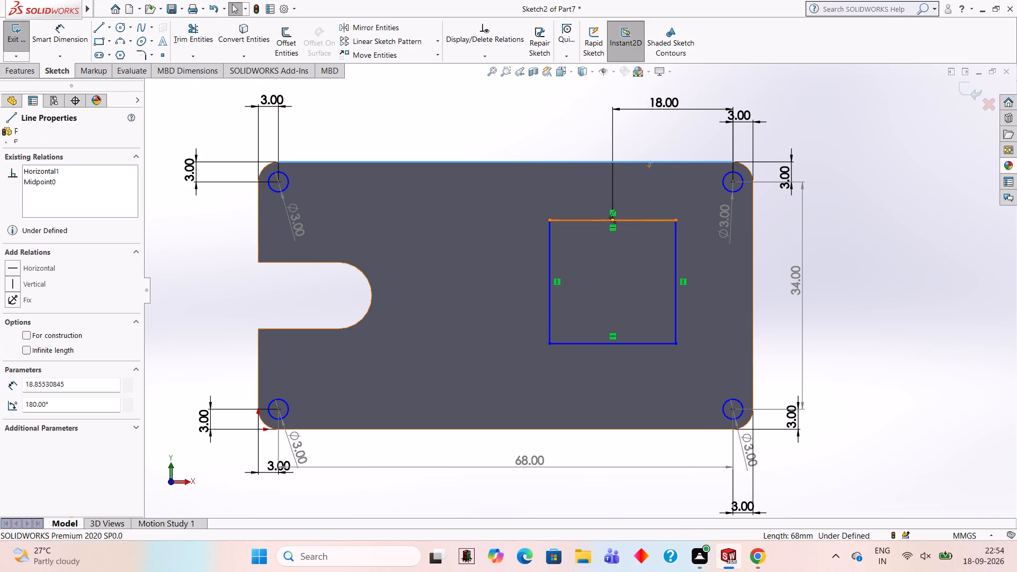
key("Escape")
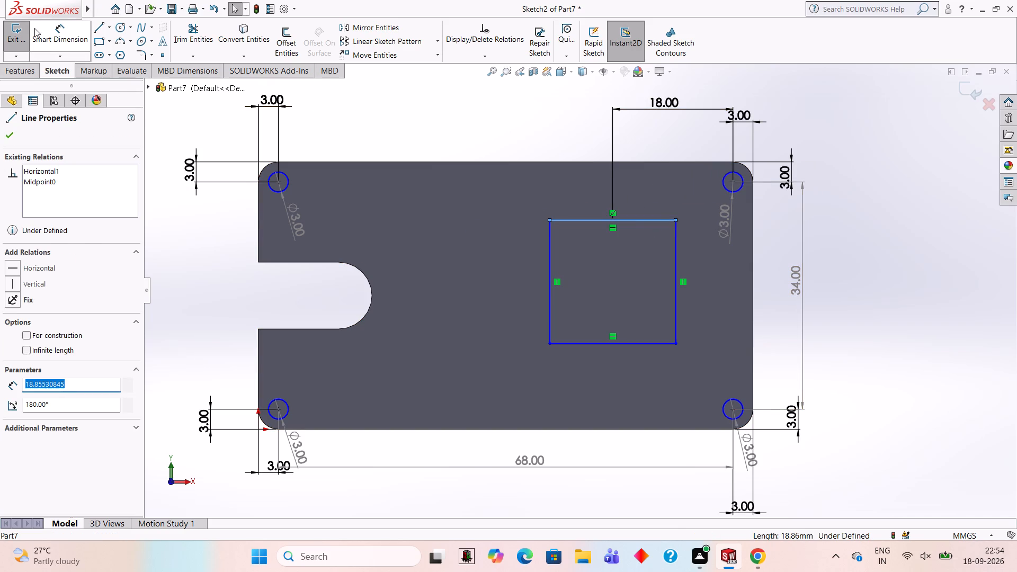
Dimension the distance between the plate's upper edge and the rectangle's top side as 10 mm.
left_click(40, 37)
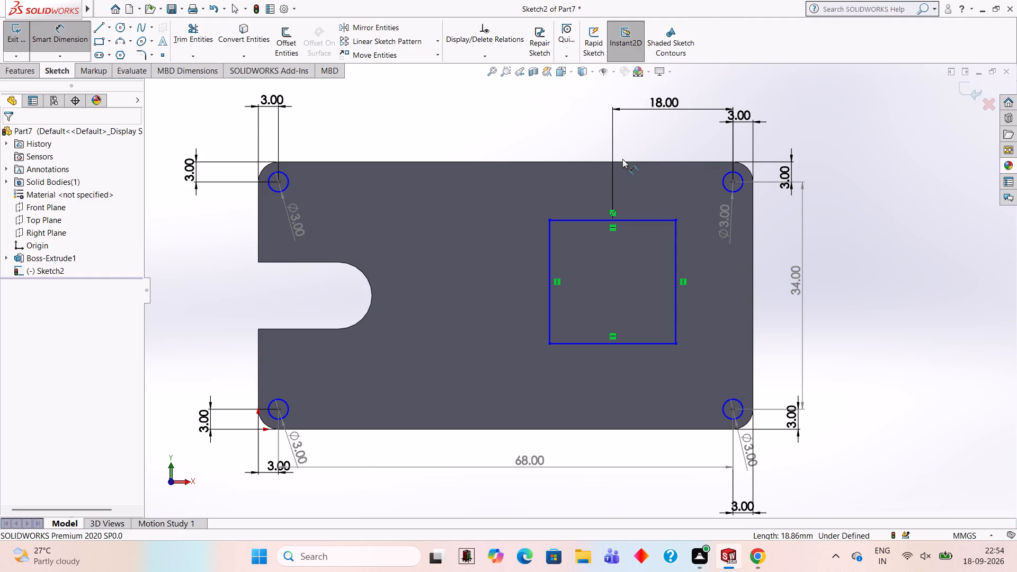
left_click(622, 159)
left_click(625, 162)
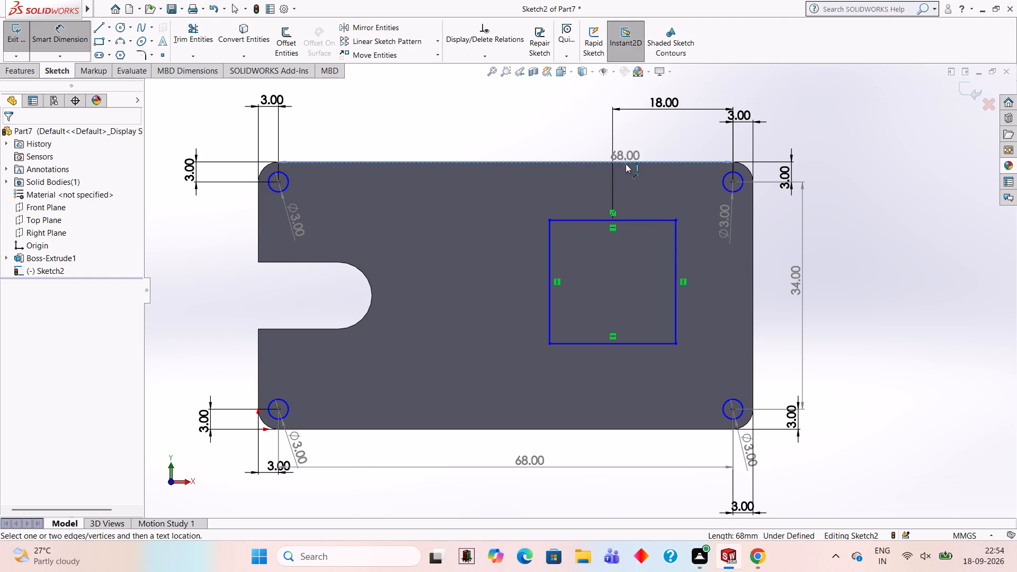
left_click(640, 217)
left_click(861, 195)
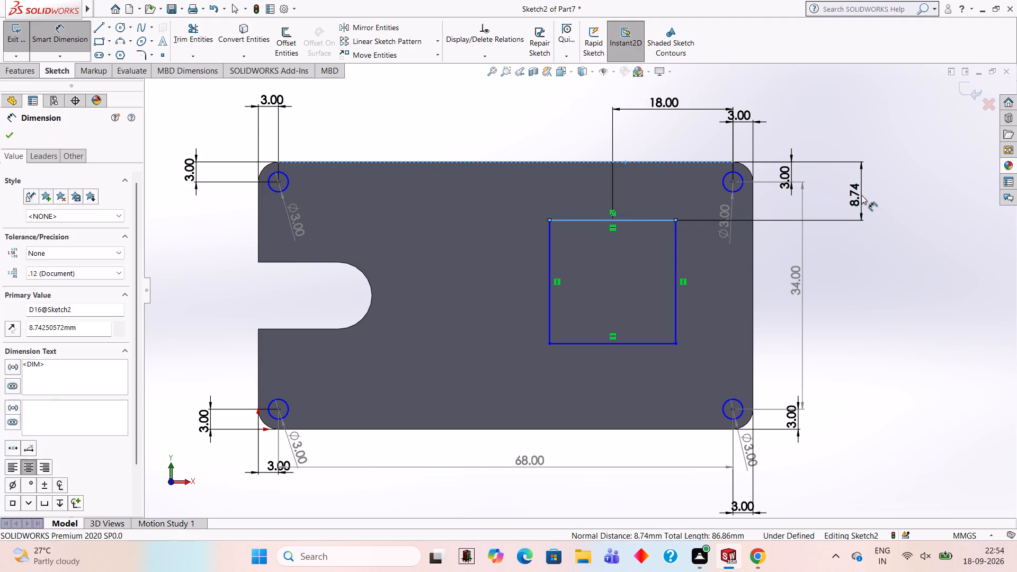
type("10")
key("Return")
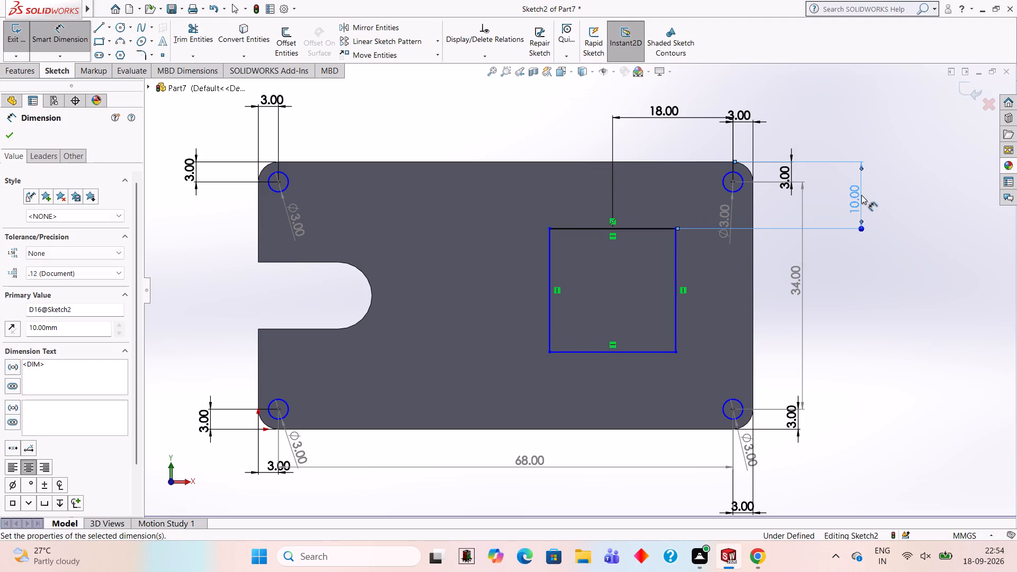
key("Escape")
Dimension the distance between the rectangle's bottom side and the plate's lower edge as 10 mm.
left_click(42, 35)
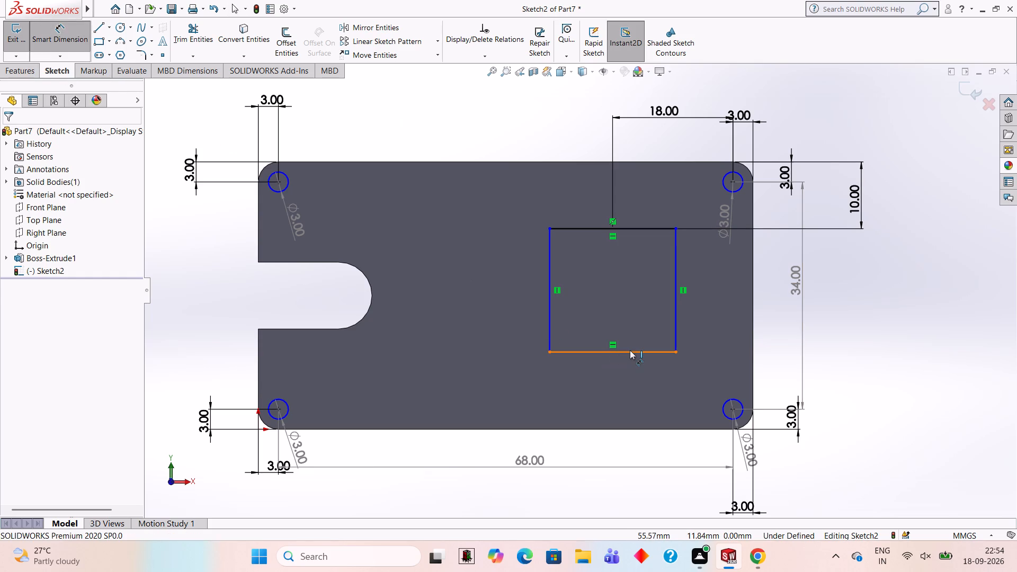
left_click(630, 350)
left_click(636, 428)
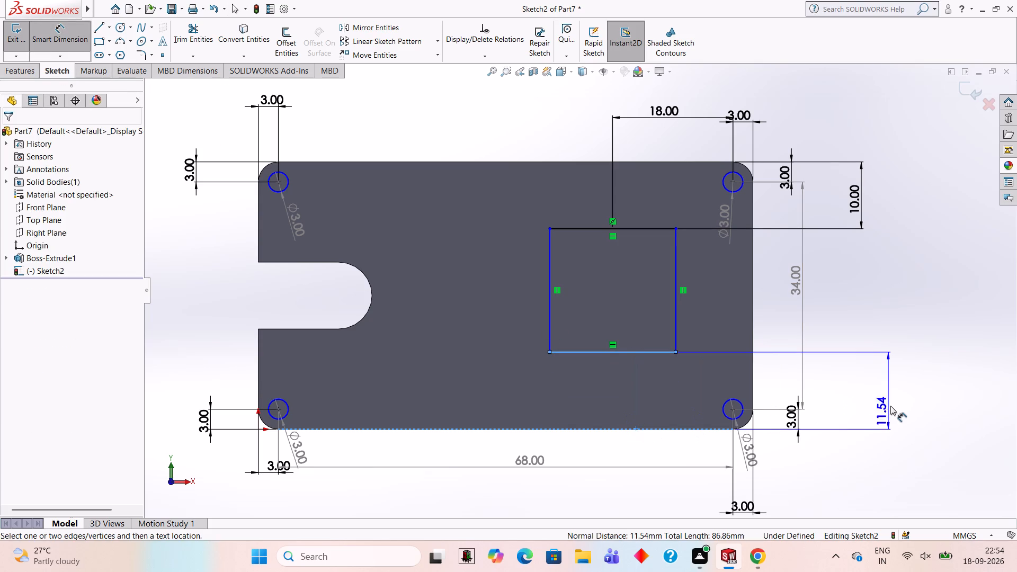
left_click(892, 405)
type("10")
key("Return")
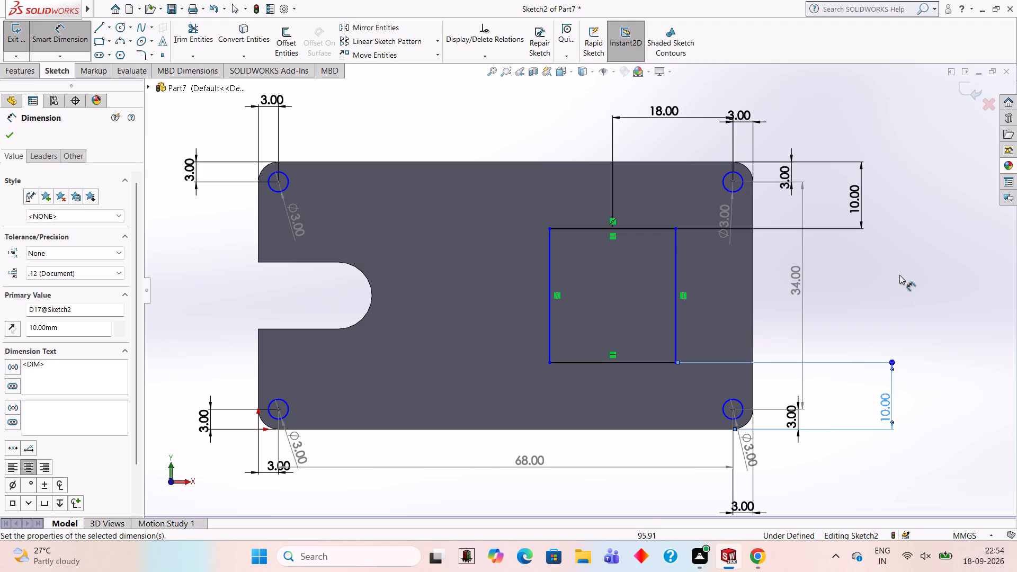
key("Escape")
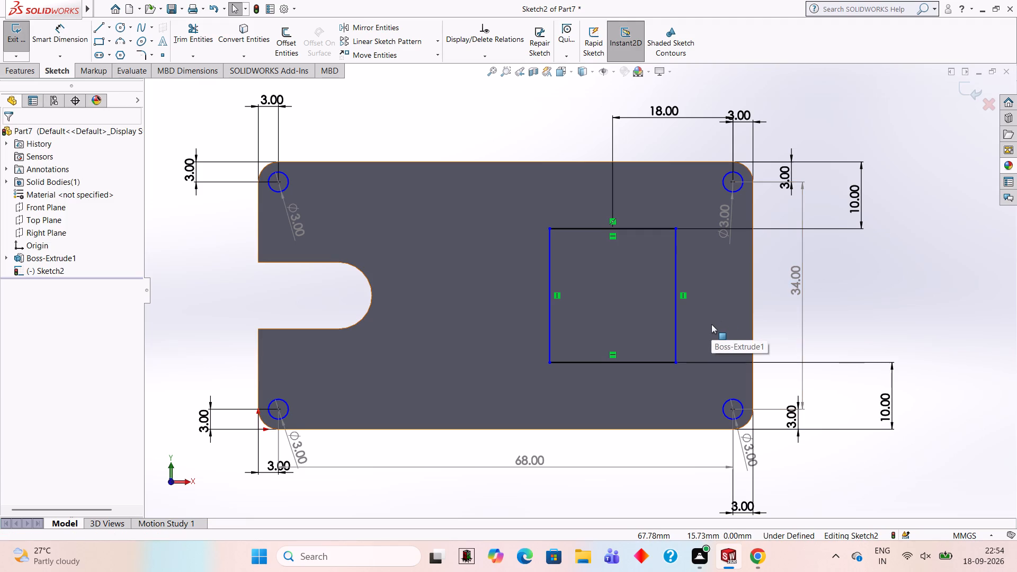
Dimension the rectangle's bottom side to set its width to 18 mm.
left_click(76, 48)
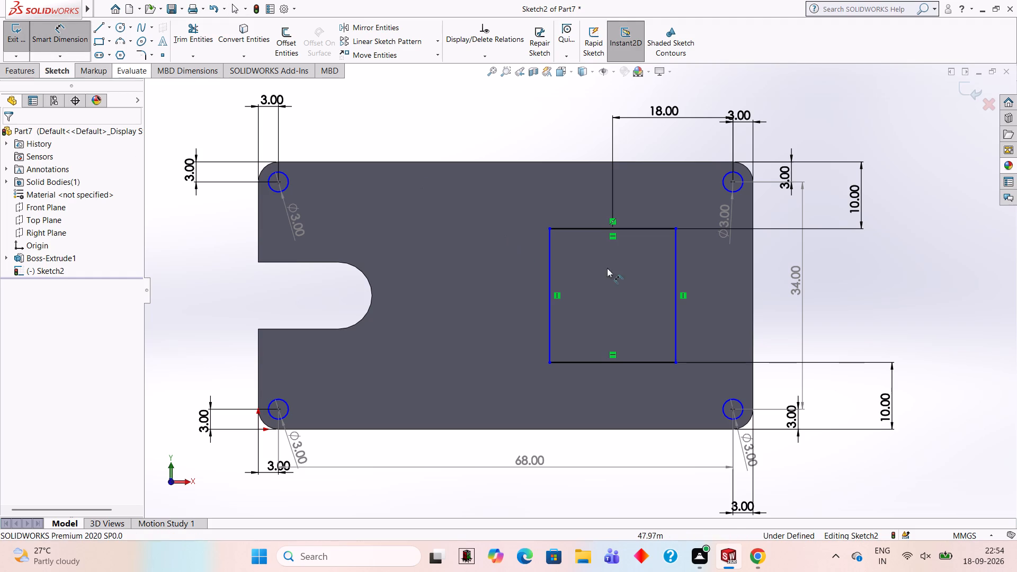
left_click(676, 291)
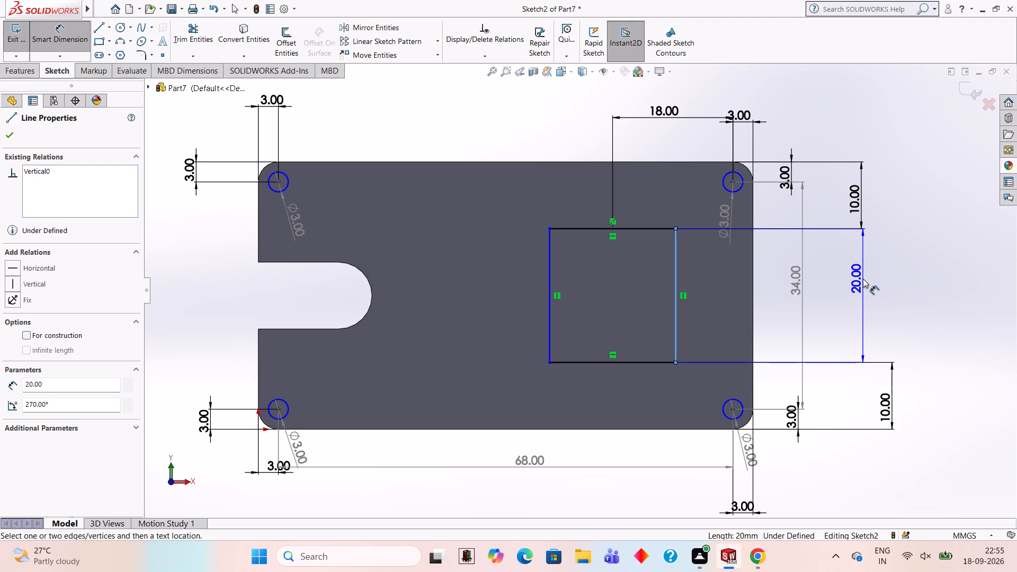
key("Escape")
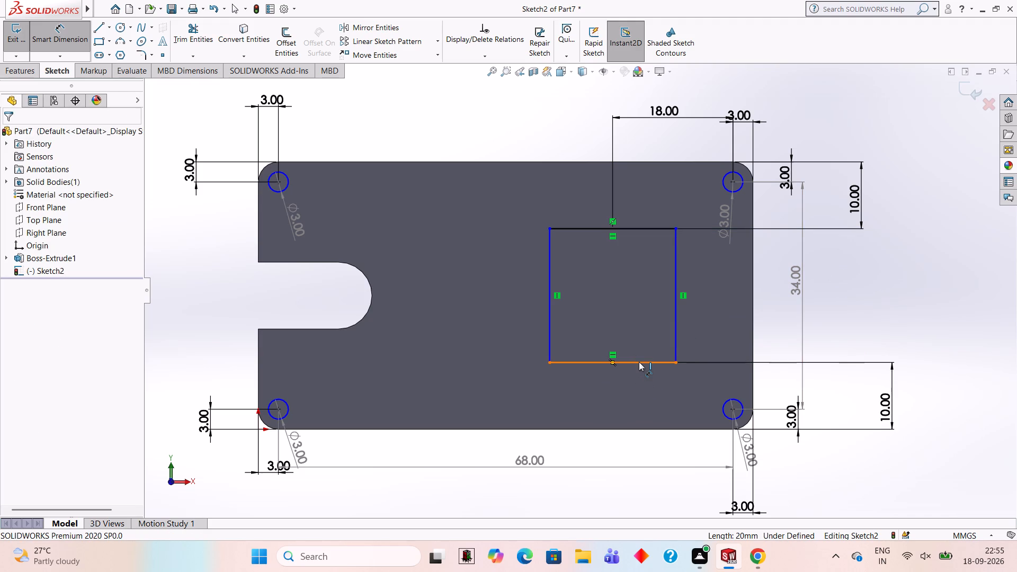
left_click(639, 362)
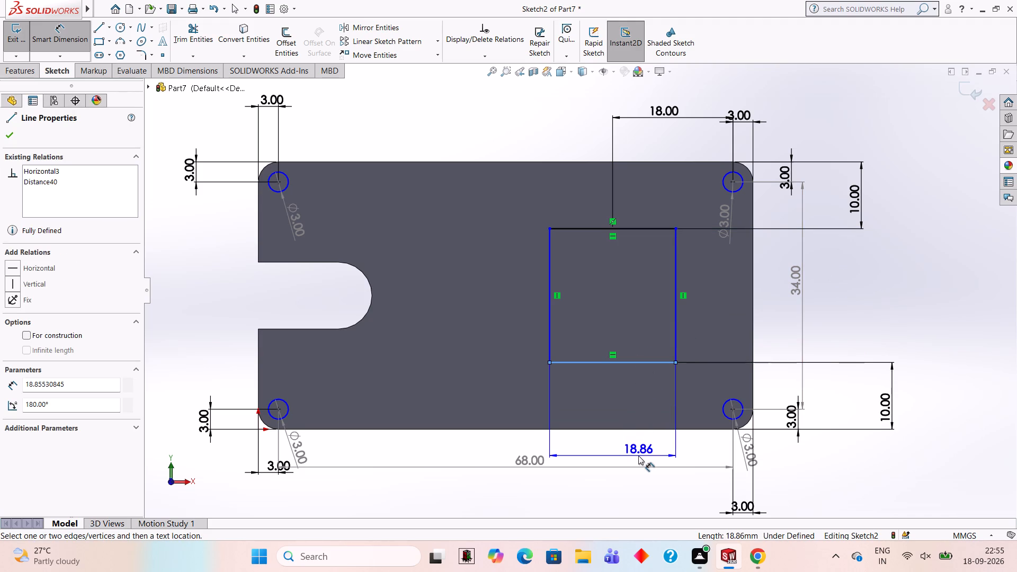
left_click(638, 455)
type("18")
key("Return")
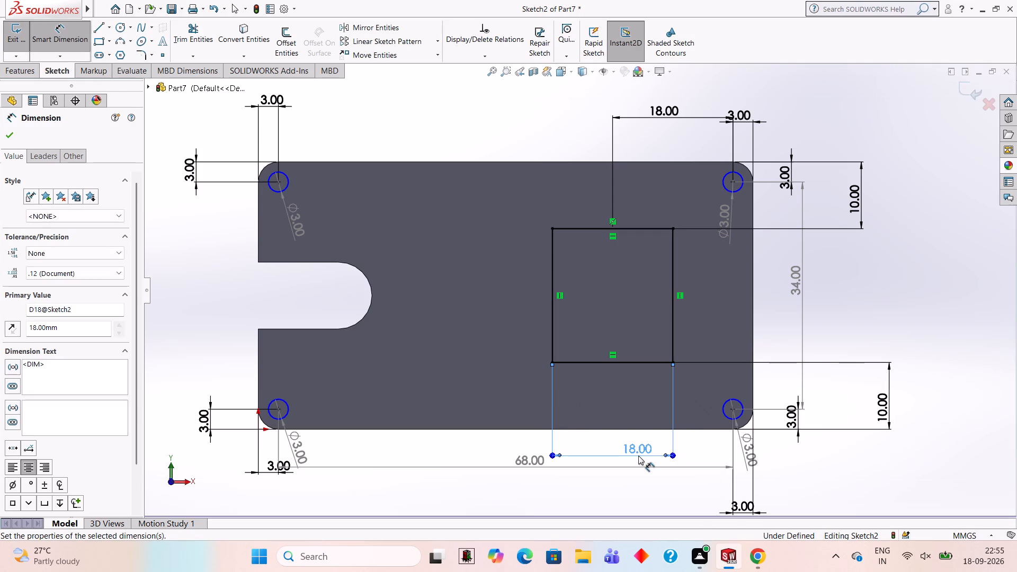
key("Escape")
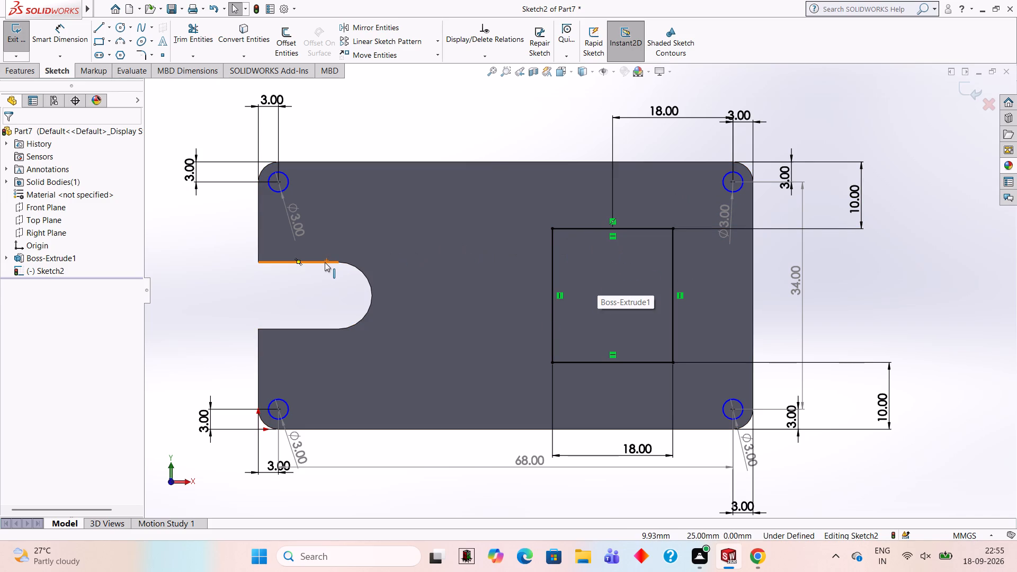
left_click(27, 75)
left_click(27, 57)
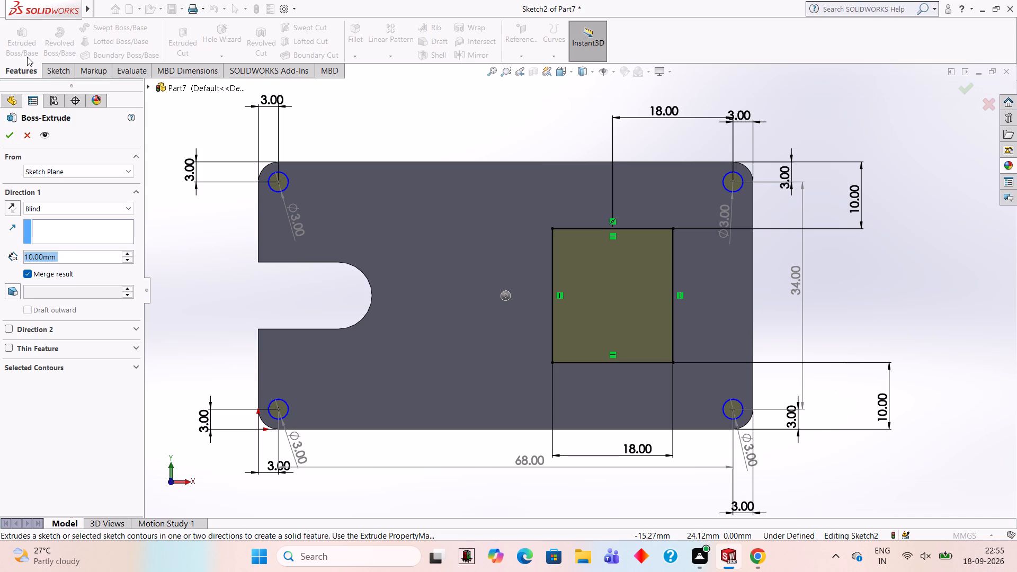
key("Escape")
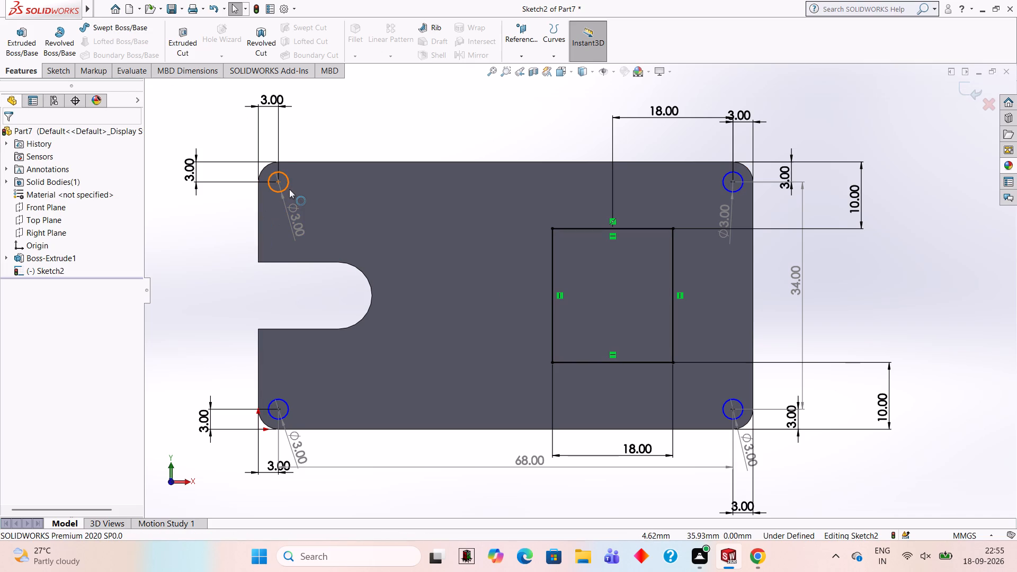
Delete the four 3 mm circles at the plate's corners from the sketch, together with their associated dimensions.
left_click(289, 189)
key("Delete")
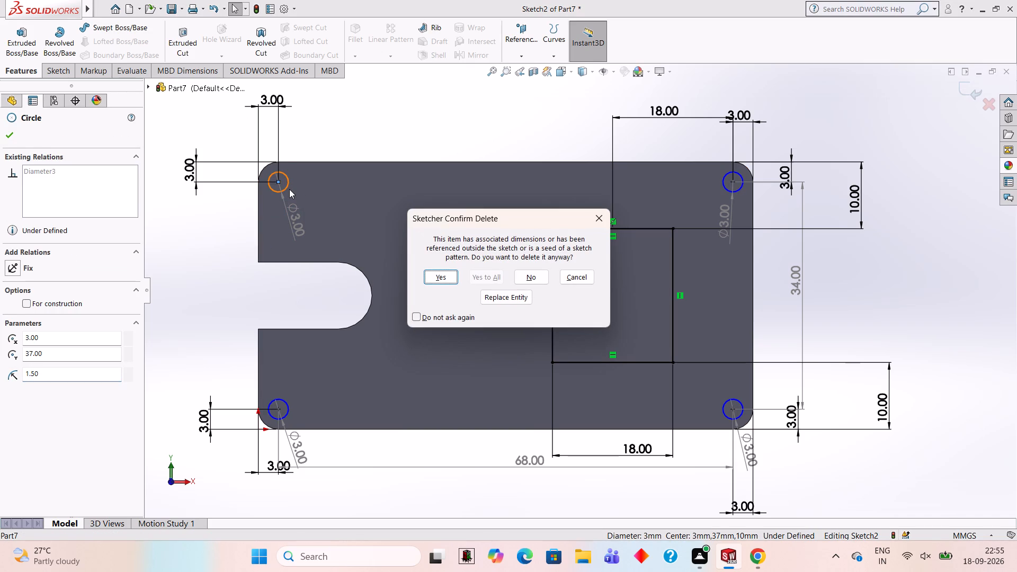
left_click(454, 278)
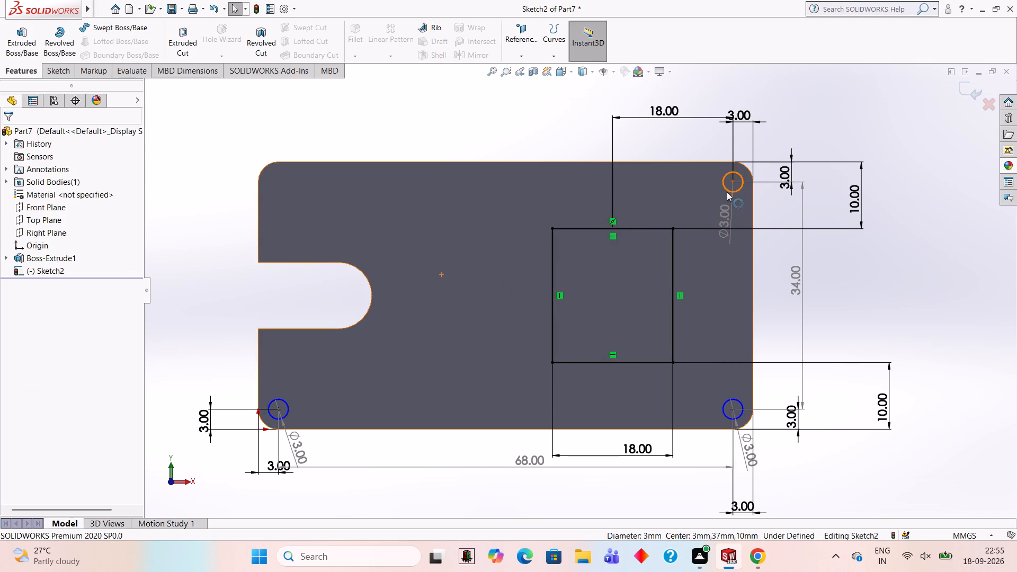
left_click(728, 192)
key("Delete")
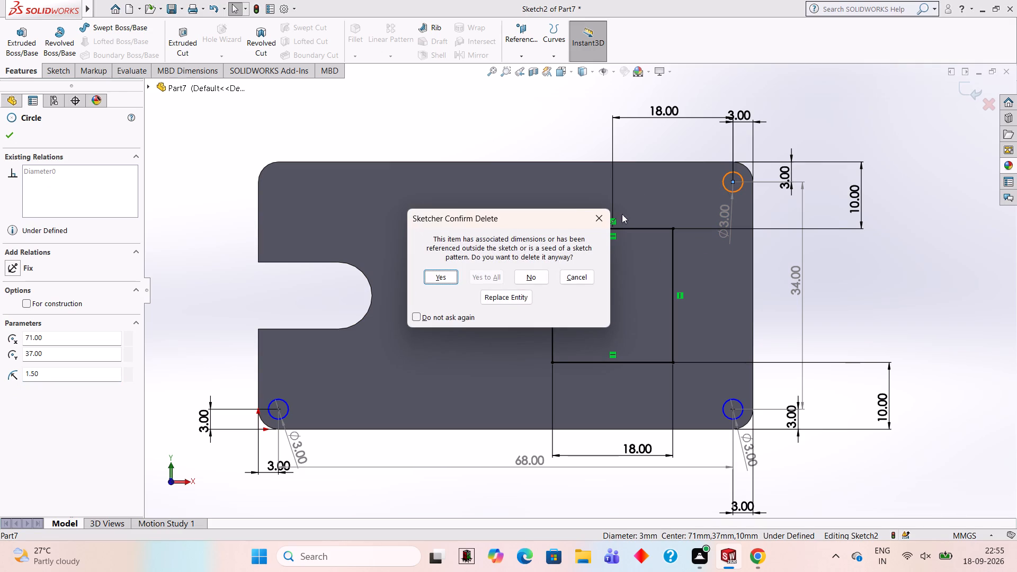
left_click(434, 279)
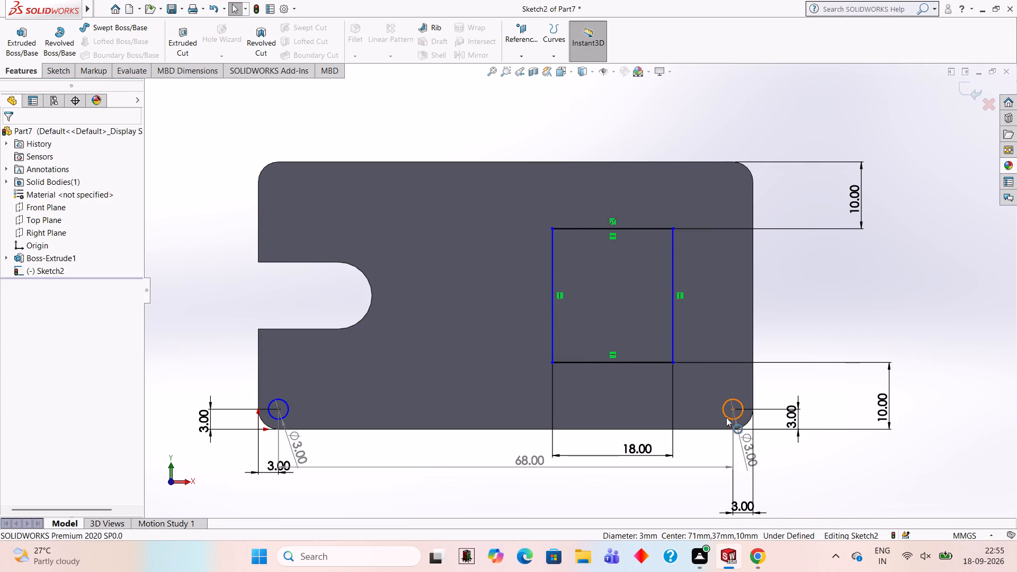
left_click(727, 417)
key("Delete")
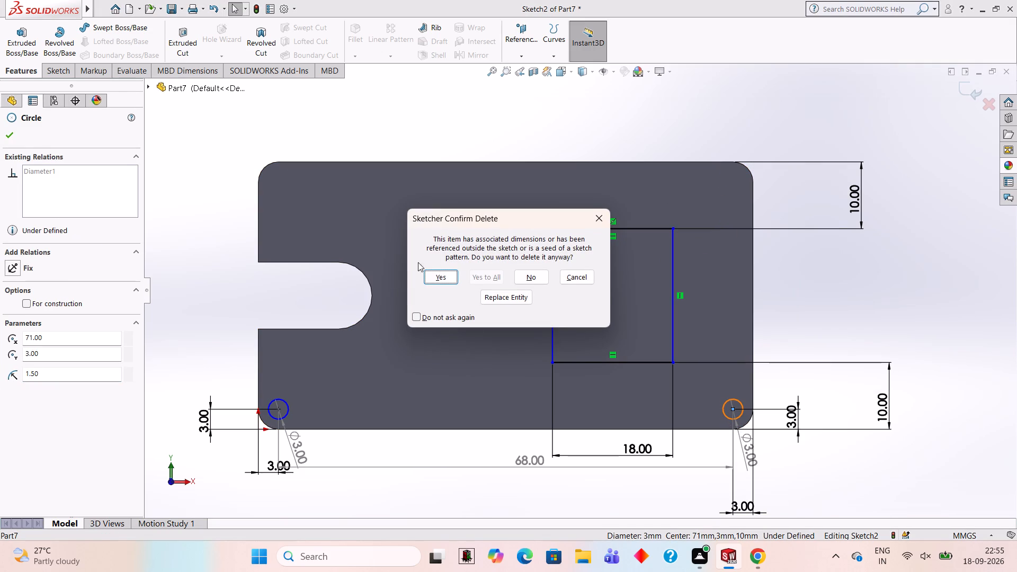
left_click(433, 275)
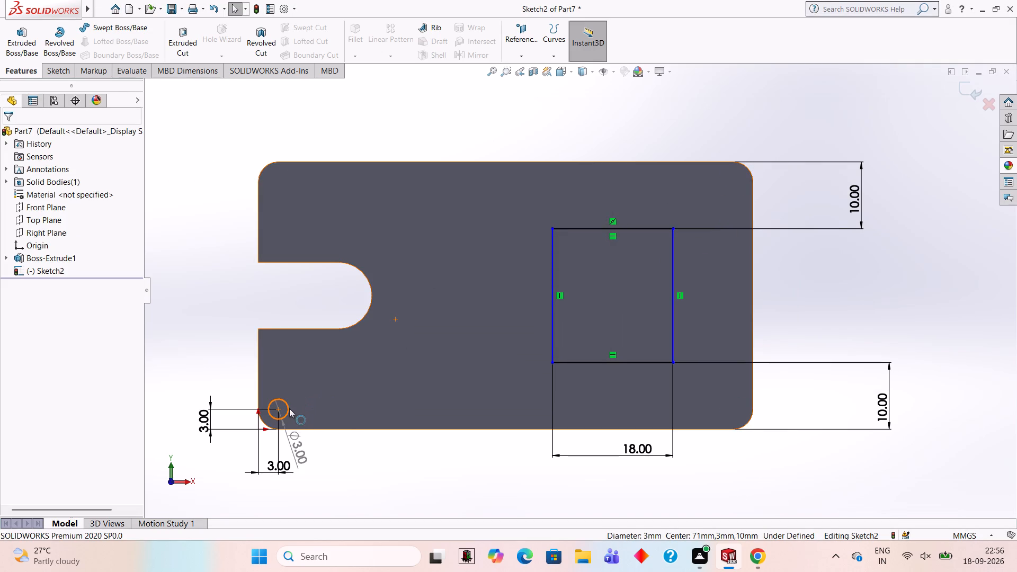
left_click(289, 408)
key("Delete")
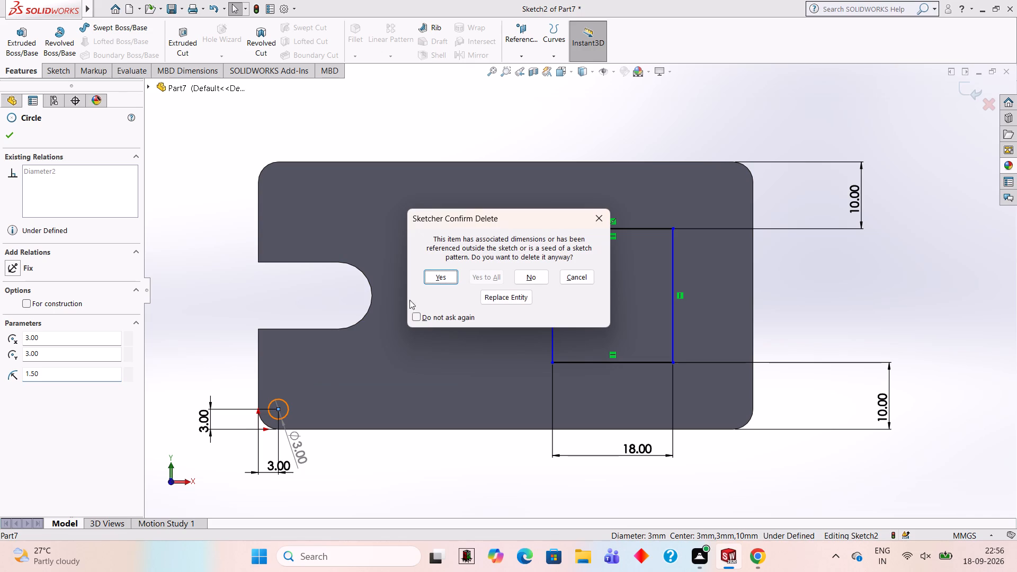
left_click(429, 280)
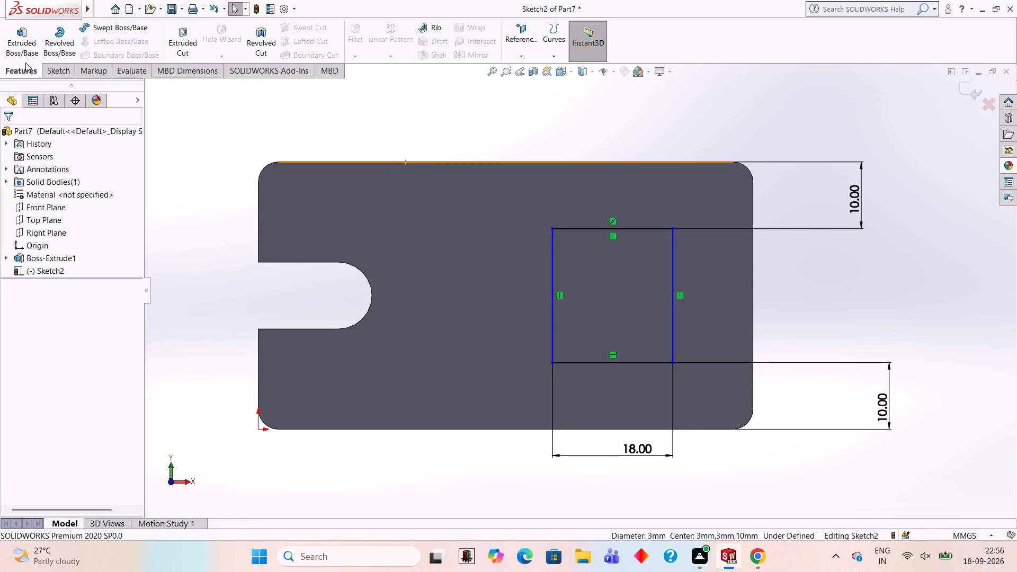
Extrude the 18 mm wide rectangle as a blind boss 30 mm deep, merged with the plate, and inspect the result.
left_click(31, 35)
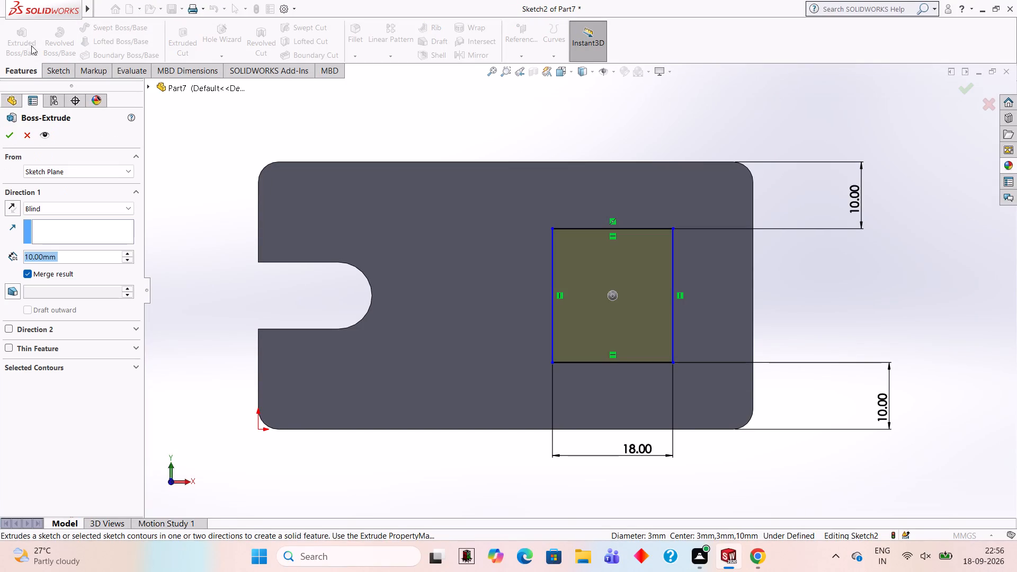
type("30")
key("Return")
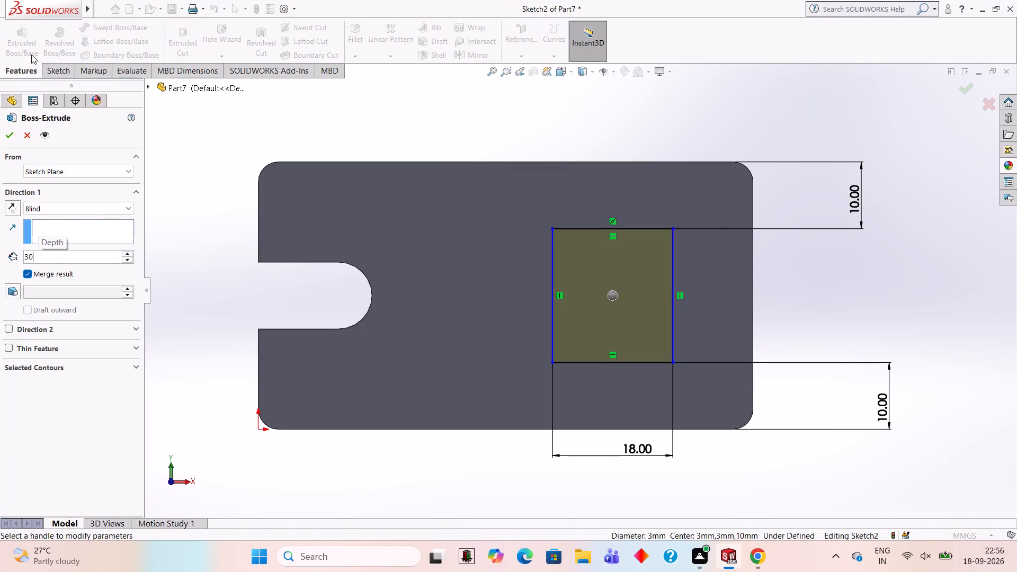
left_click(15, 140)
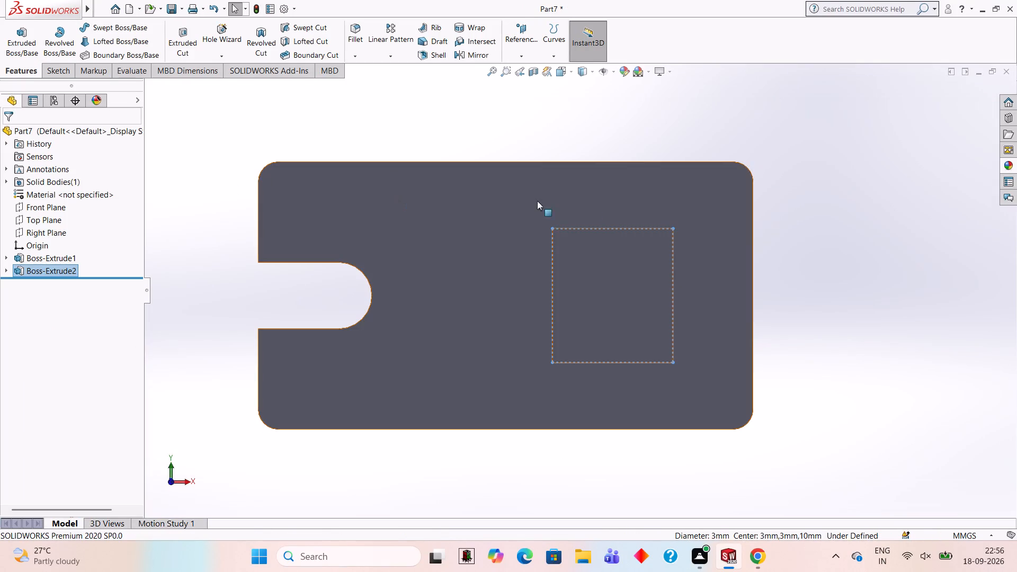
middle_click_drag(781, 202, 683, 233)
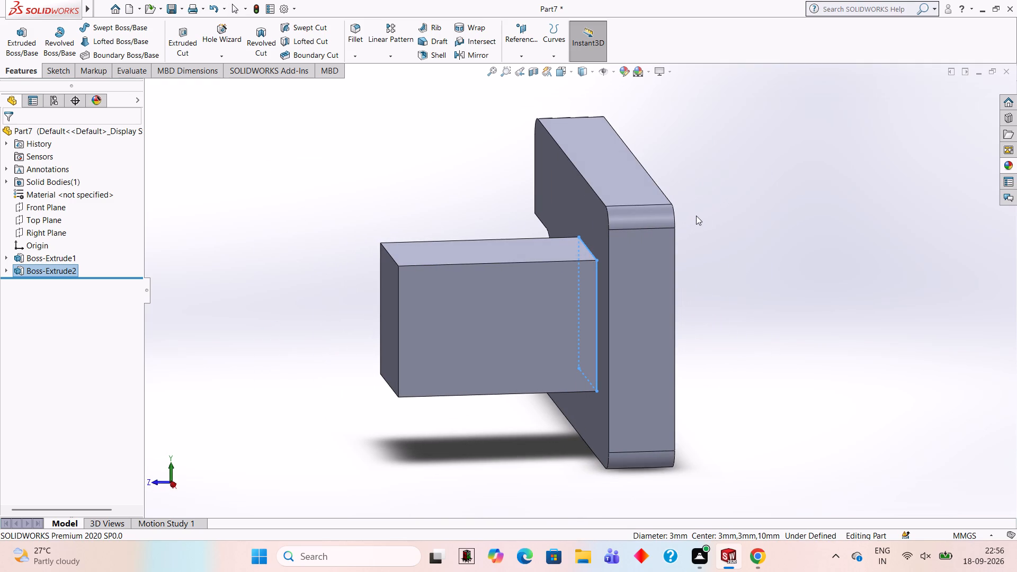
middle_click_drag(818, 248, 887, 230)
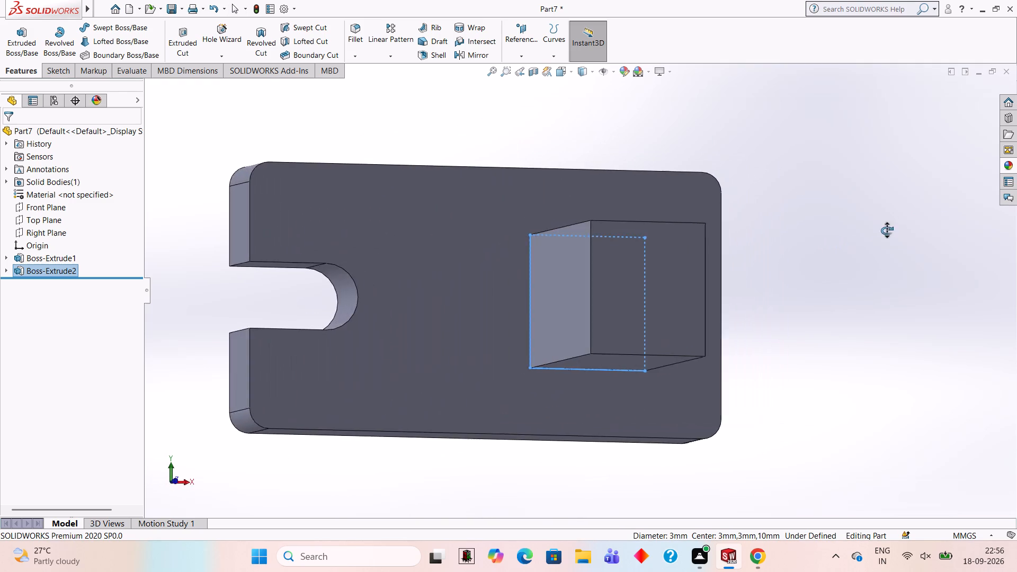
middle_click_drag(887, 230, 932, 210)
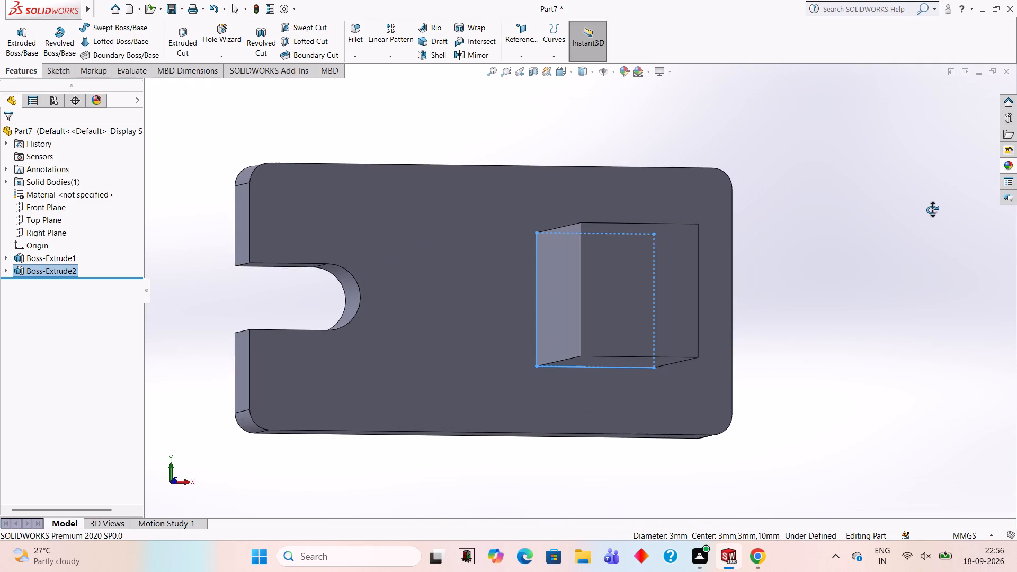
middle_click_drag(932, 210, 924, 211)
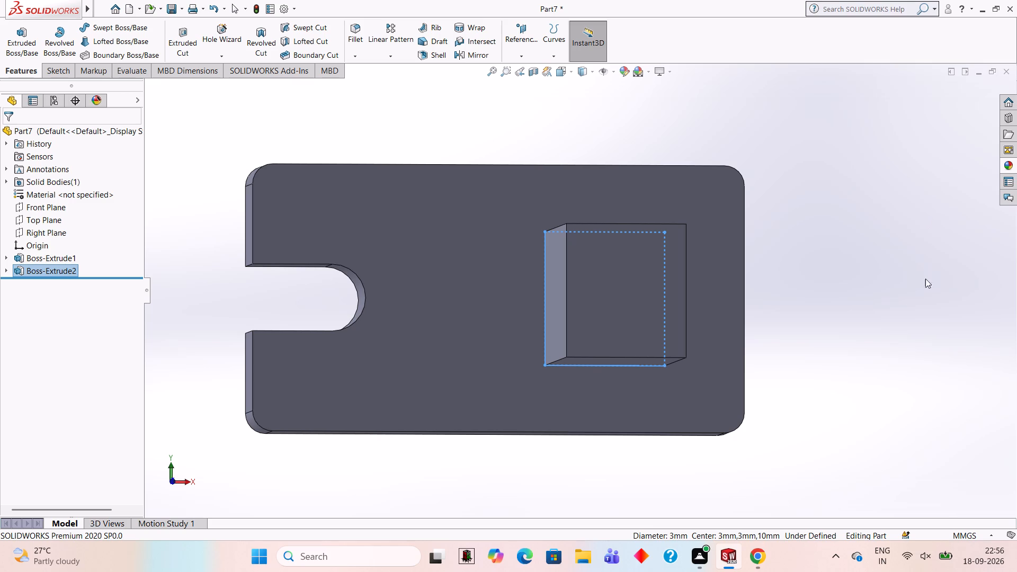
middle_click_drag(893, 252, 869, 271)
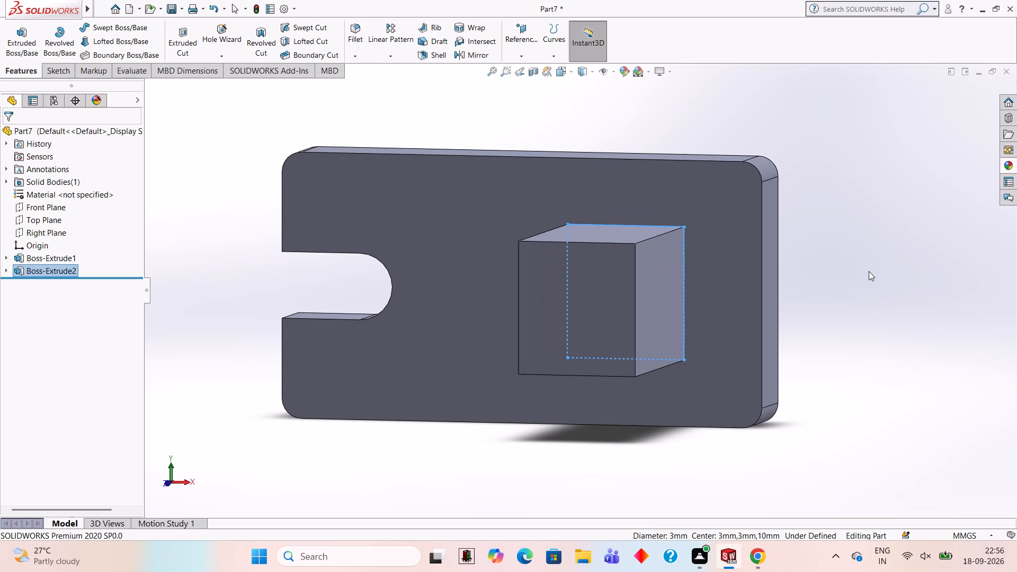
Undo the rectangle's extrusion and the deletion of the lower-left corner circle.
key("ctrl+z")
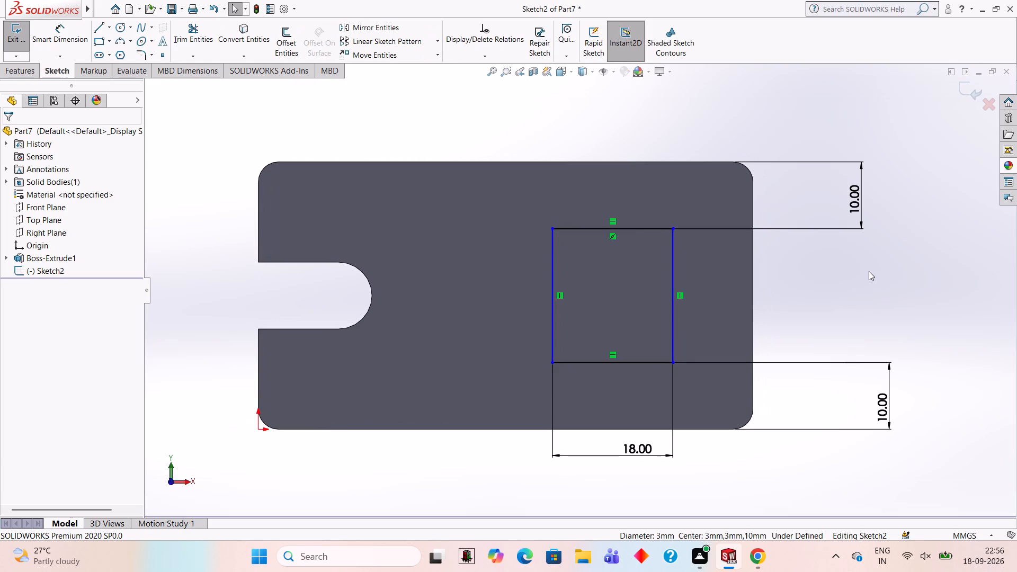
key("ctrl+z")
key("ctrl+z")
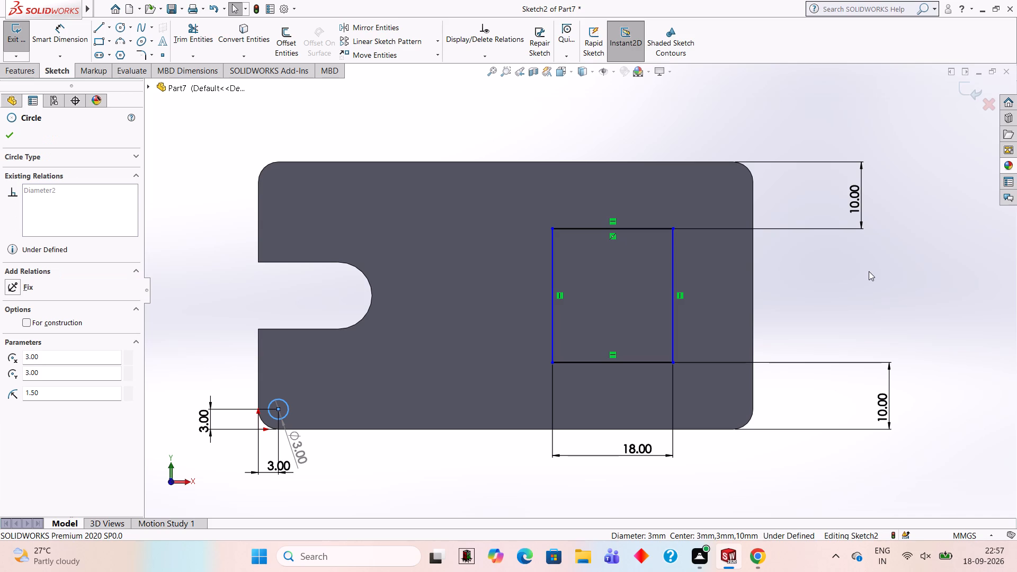
Delete the circle at the plate's lower-left corner together with its associated dimensions.
left_click(290, 410)
key("Escape")
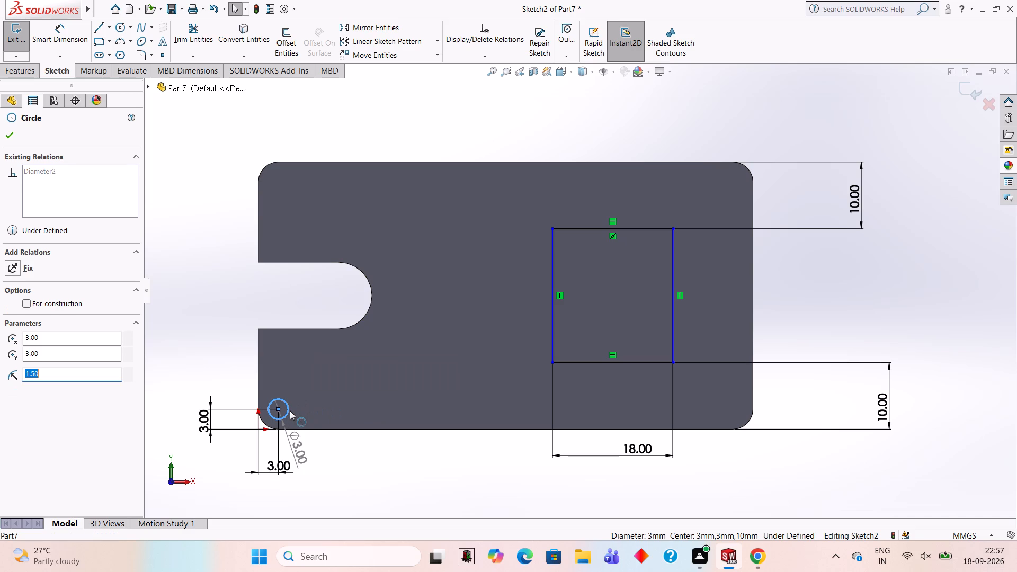
left_click(286, 403)
key("Delete")
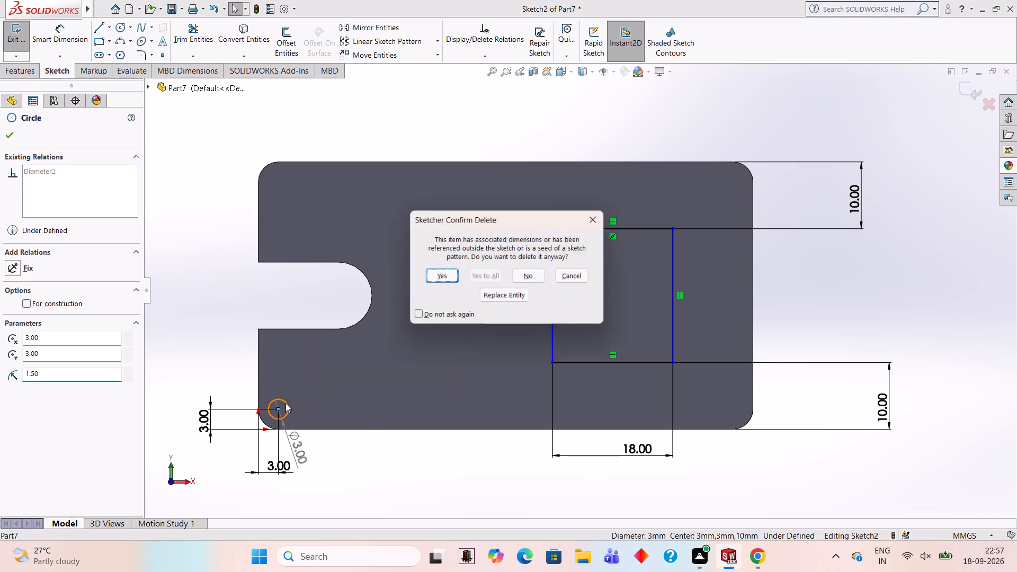
left_click(449, 280)
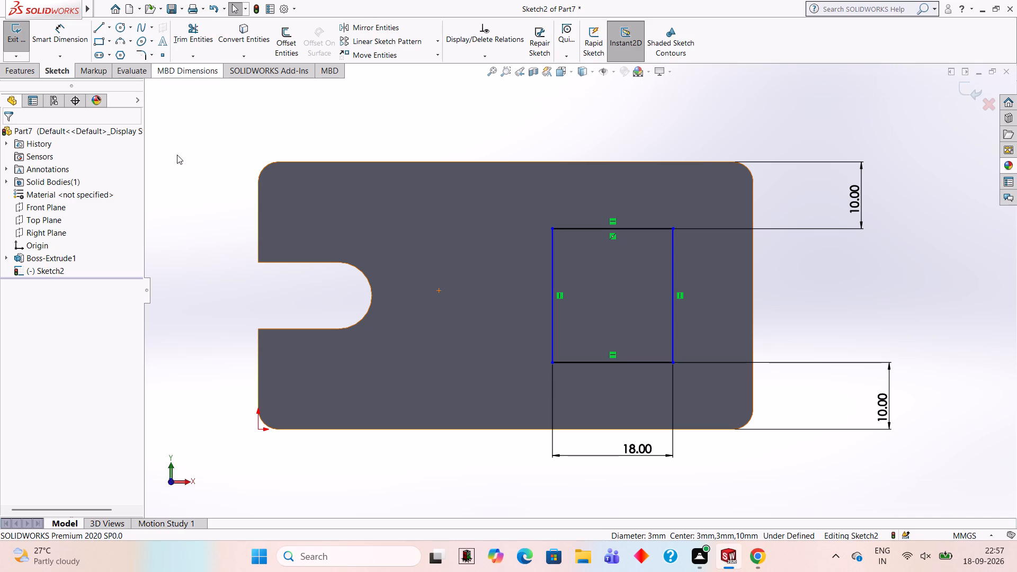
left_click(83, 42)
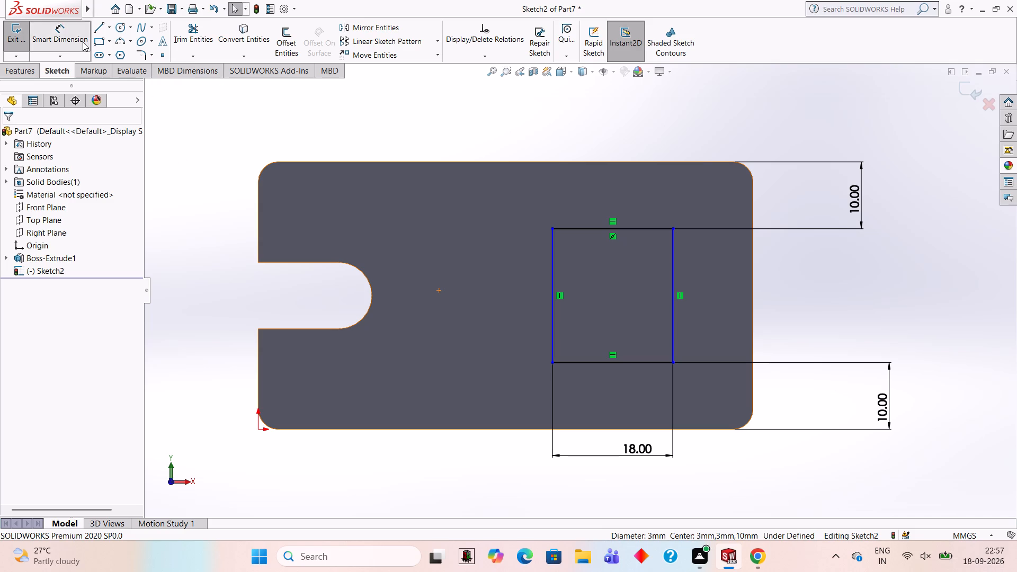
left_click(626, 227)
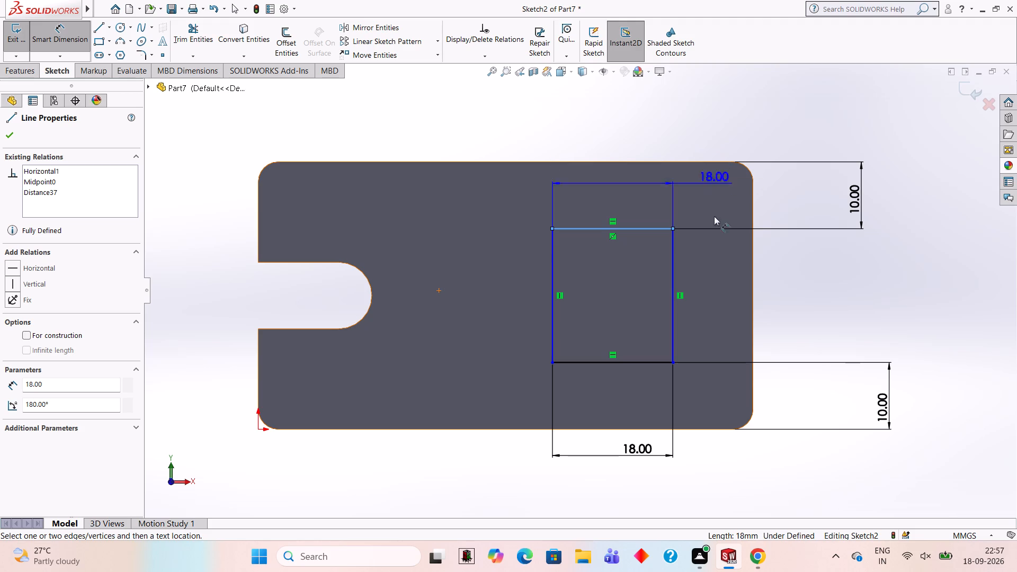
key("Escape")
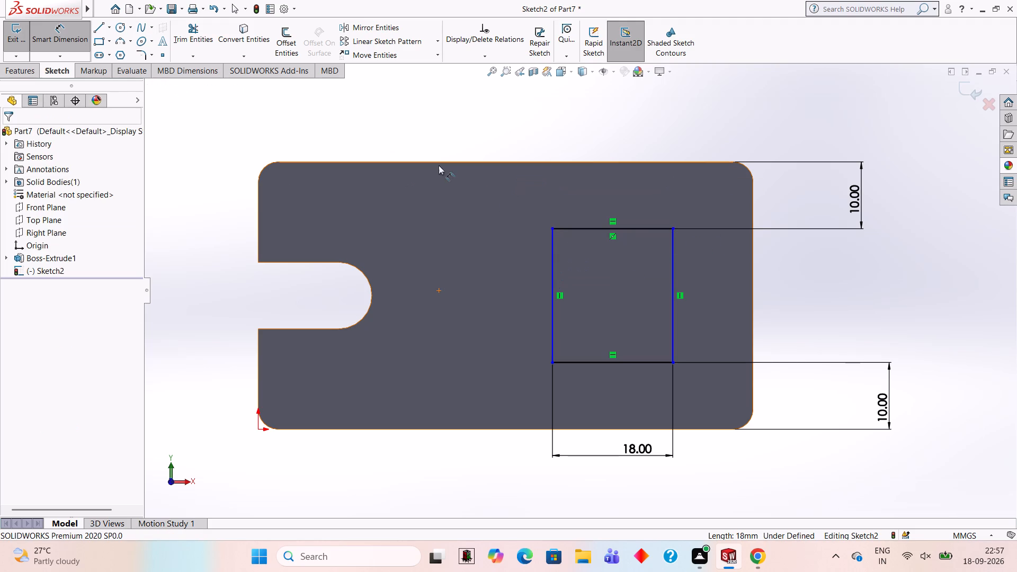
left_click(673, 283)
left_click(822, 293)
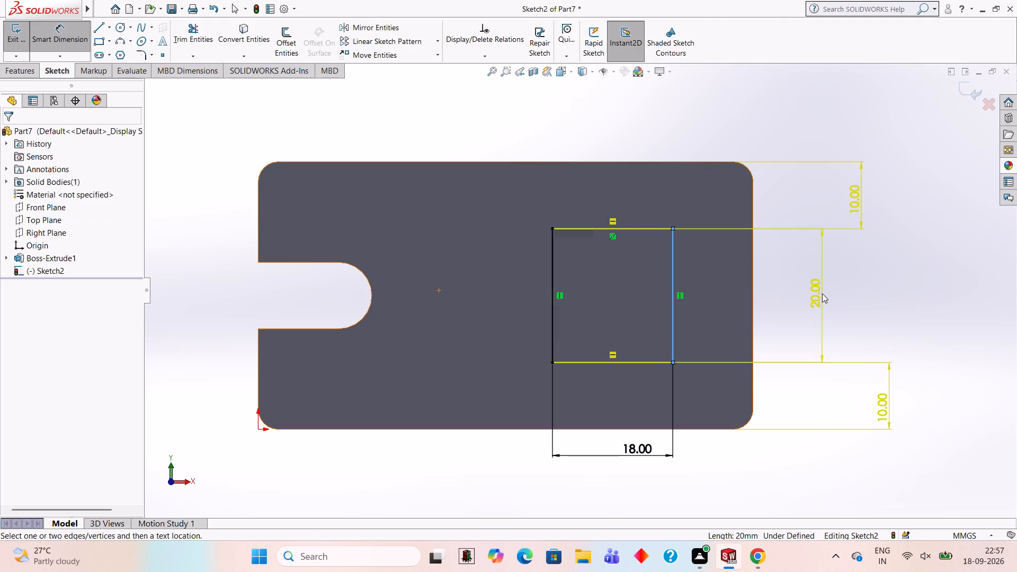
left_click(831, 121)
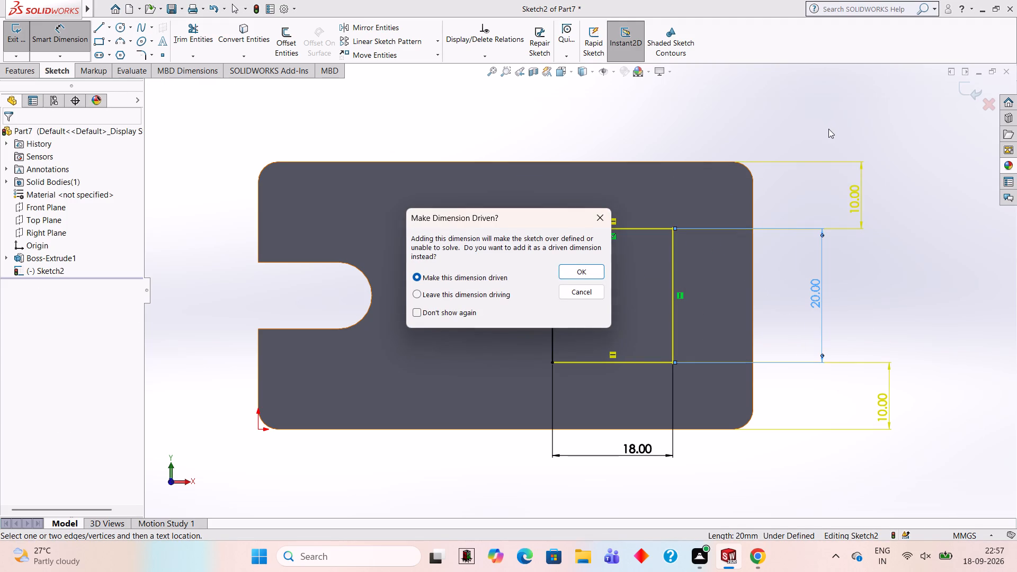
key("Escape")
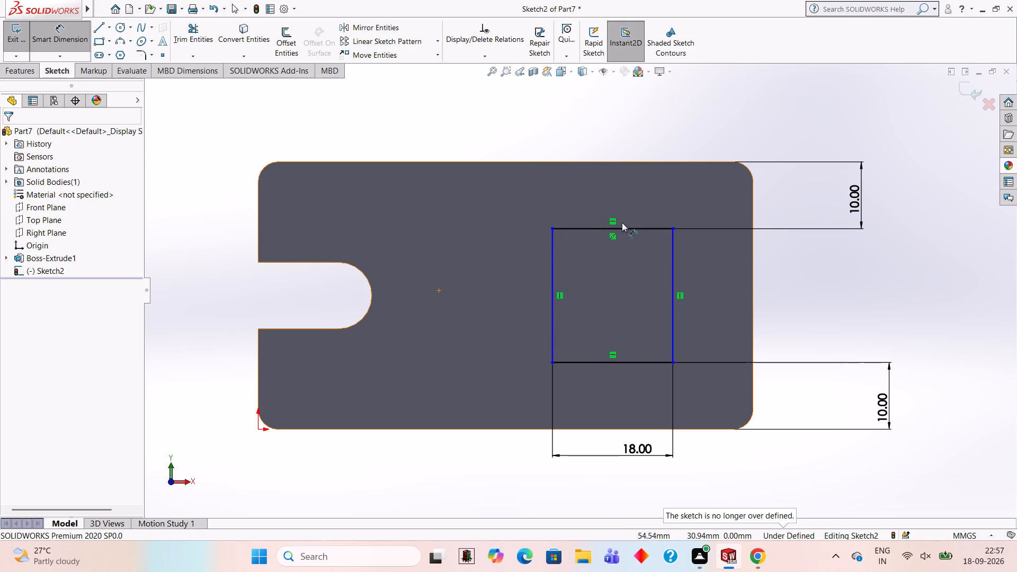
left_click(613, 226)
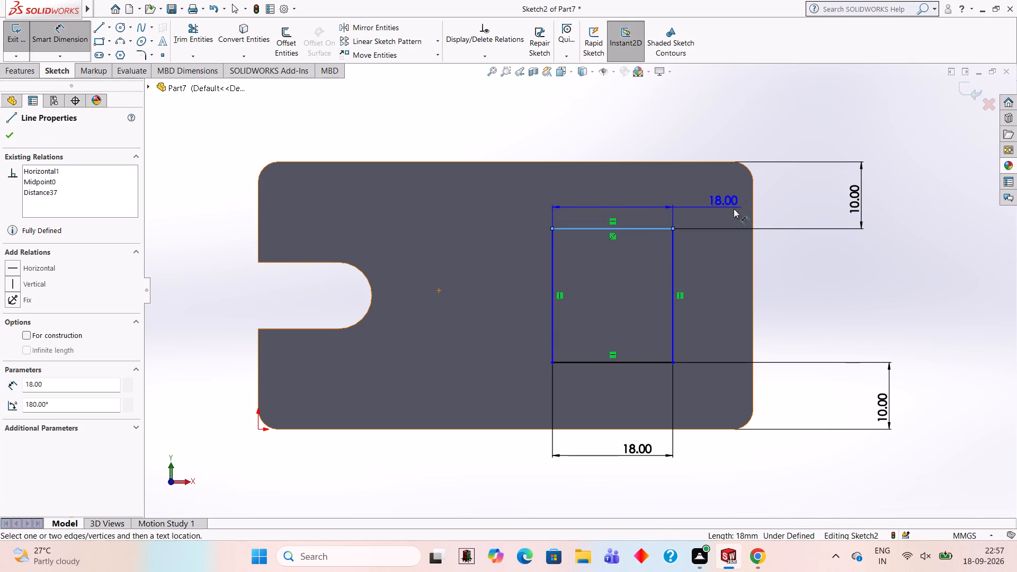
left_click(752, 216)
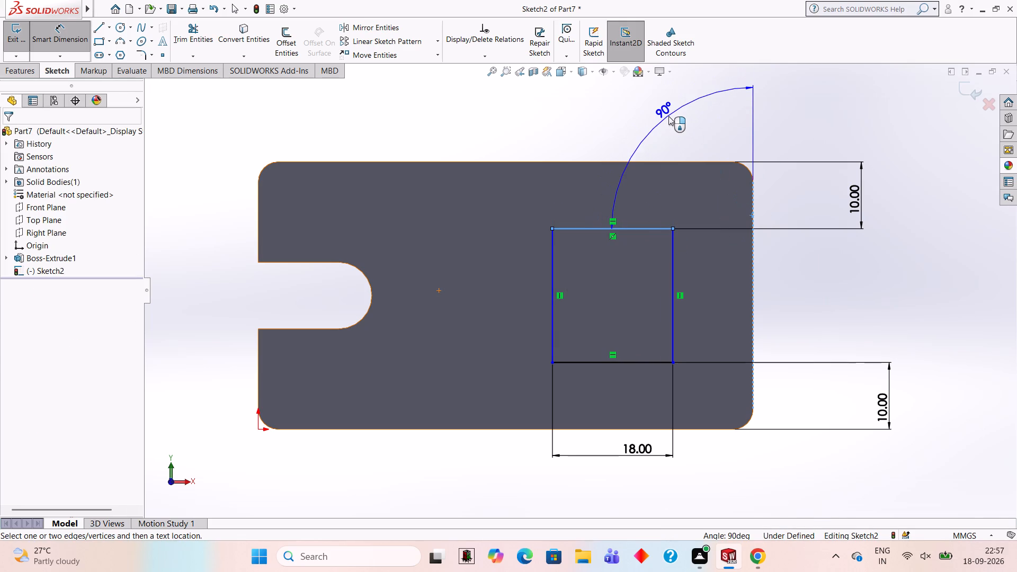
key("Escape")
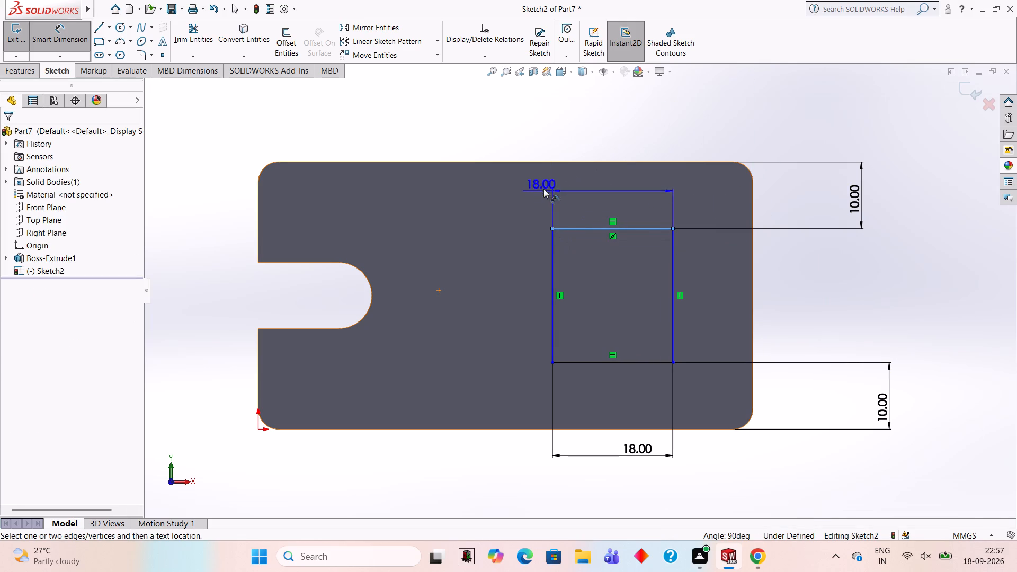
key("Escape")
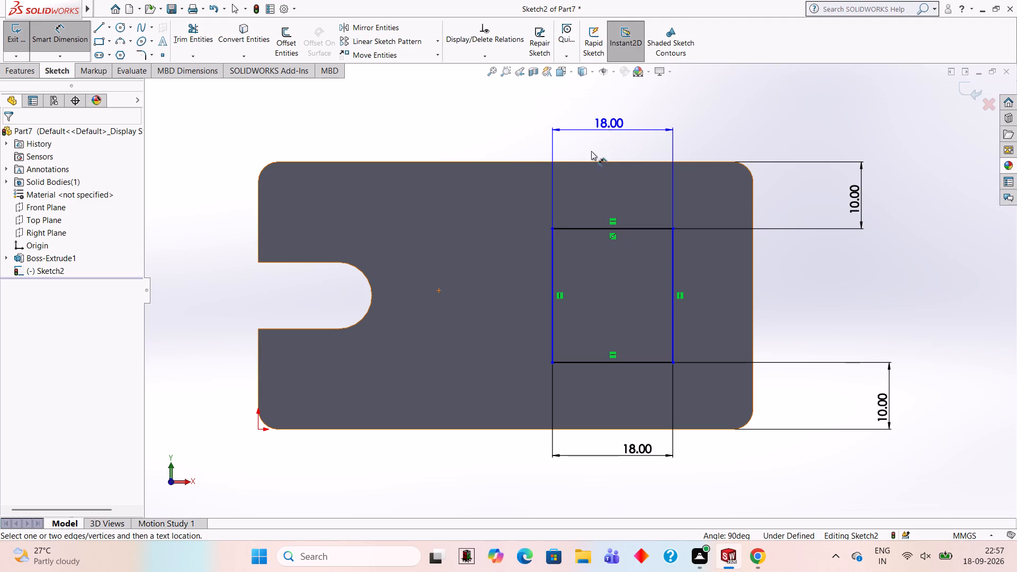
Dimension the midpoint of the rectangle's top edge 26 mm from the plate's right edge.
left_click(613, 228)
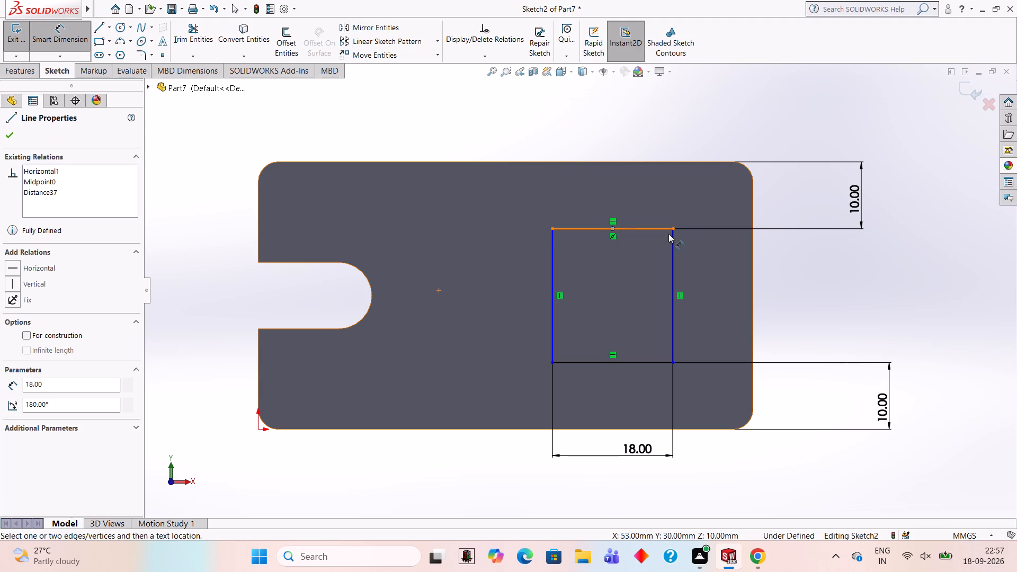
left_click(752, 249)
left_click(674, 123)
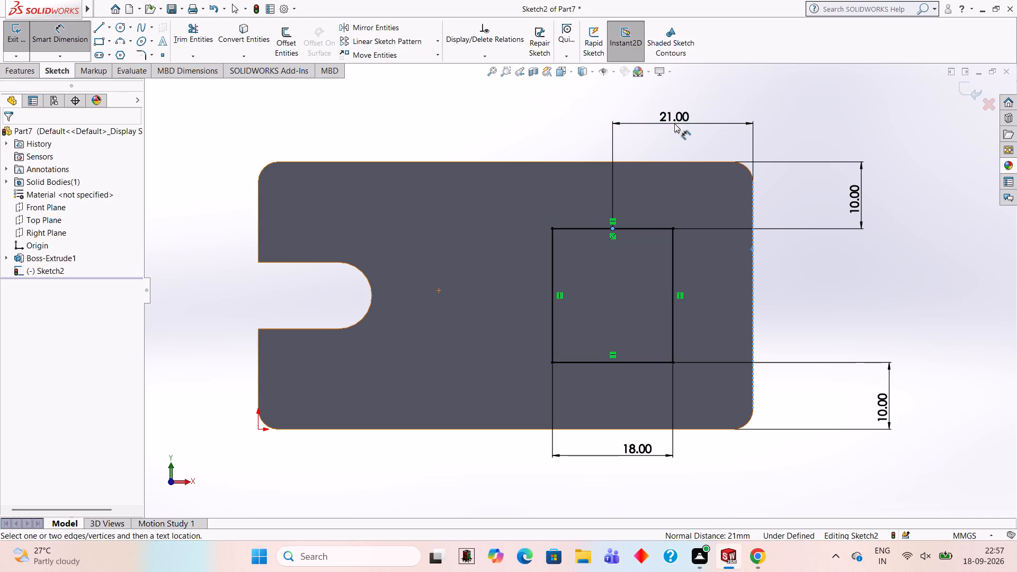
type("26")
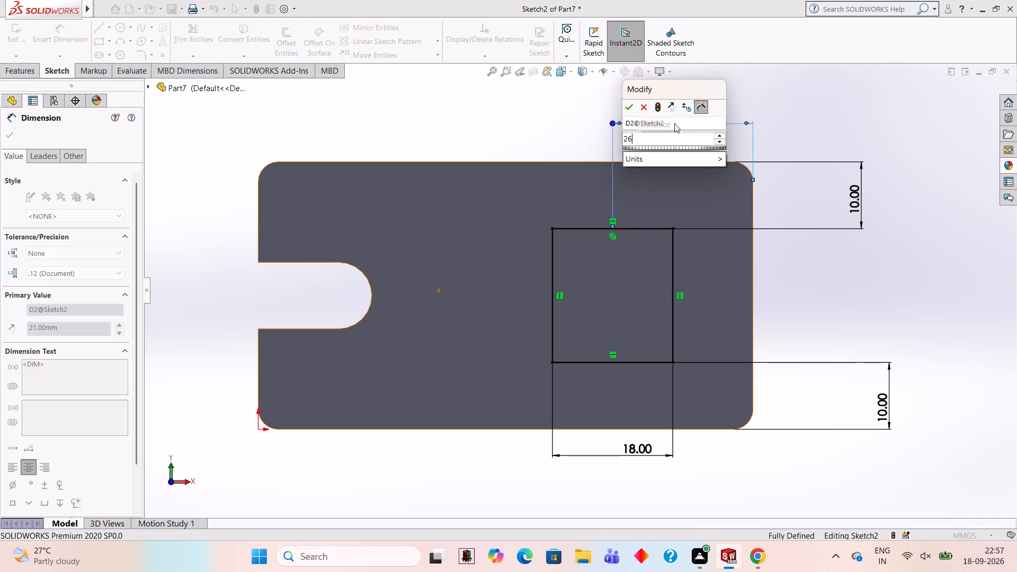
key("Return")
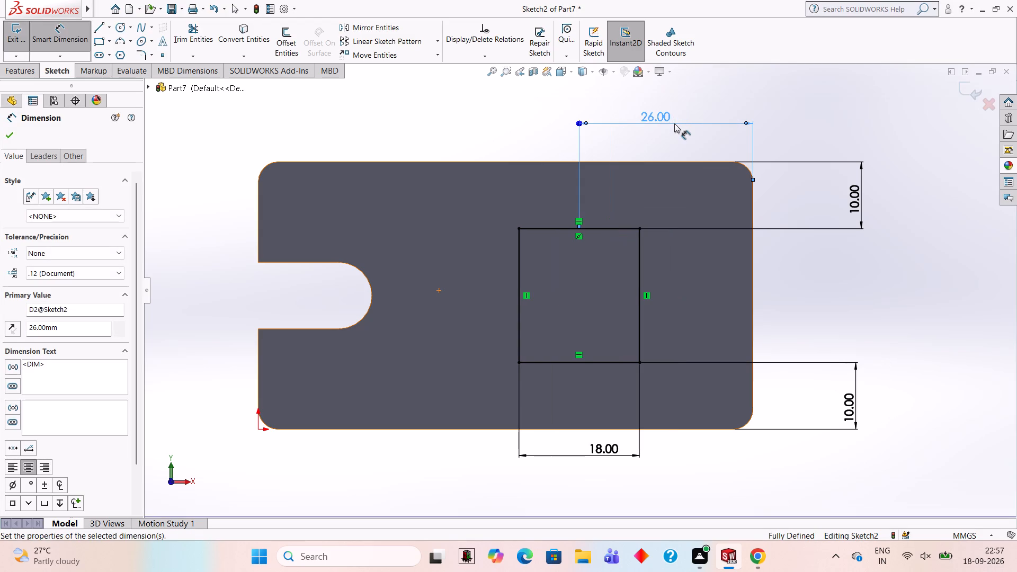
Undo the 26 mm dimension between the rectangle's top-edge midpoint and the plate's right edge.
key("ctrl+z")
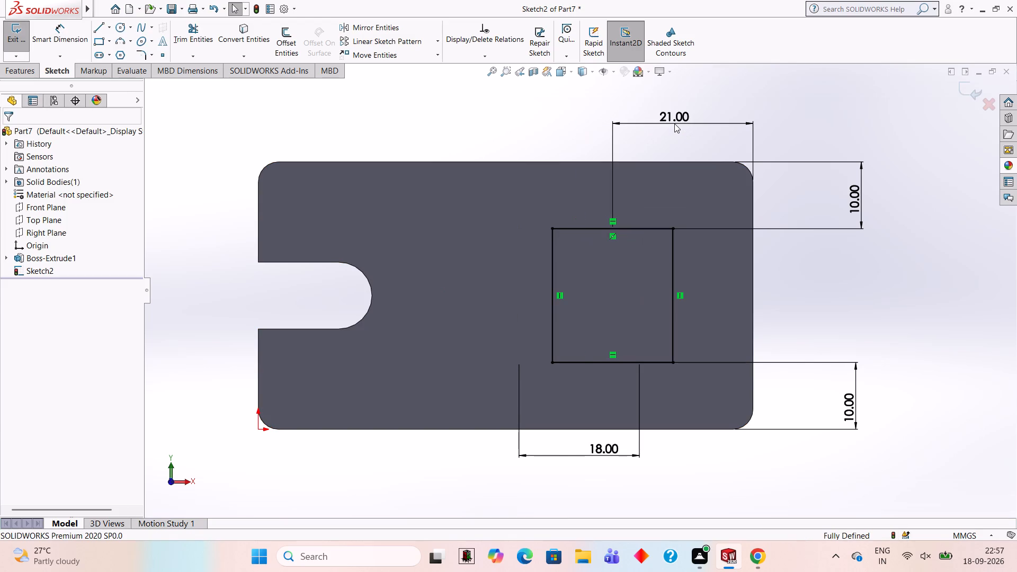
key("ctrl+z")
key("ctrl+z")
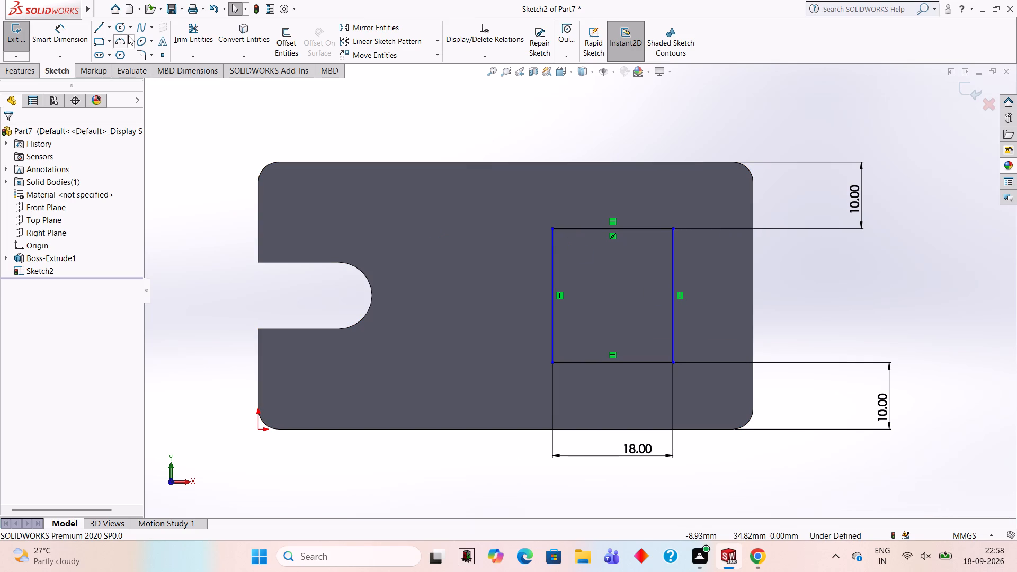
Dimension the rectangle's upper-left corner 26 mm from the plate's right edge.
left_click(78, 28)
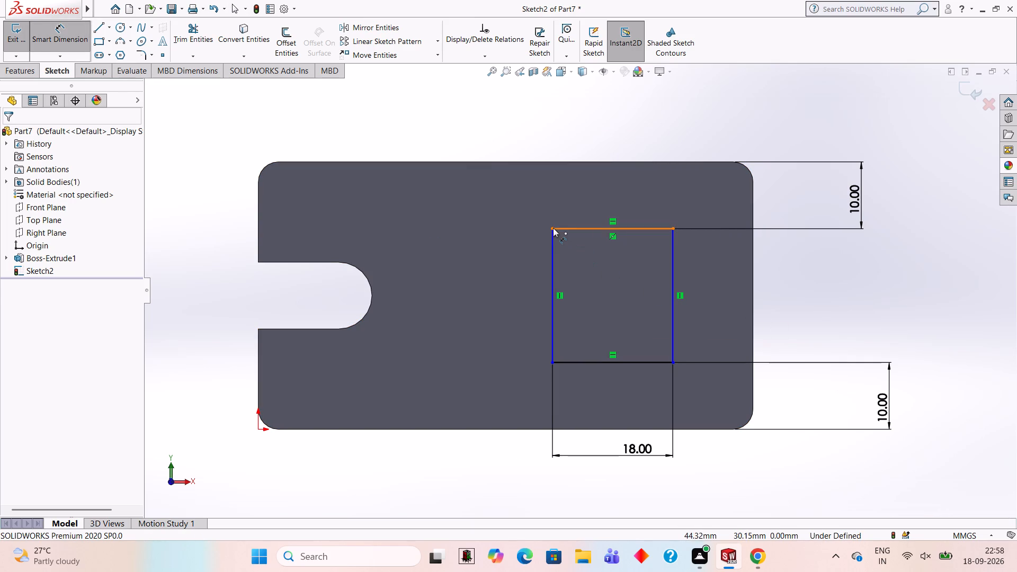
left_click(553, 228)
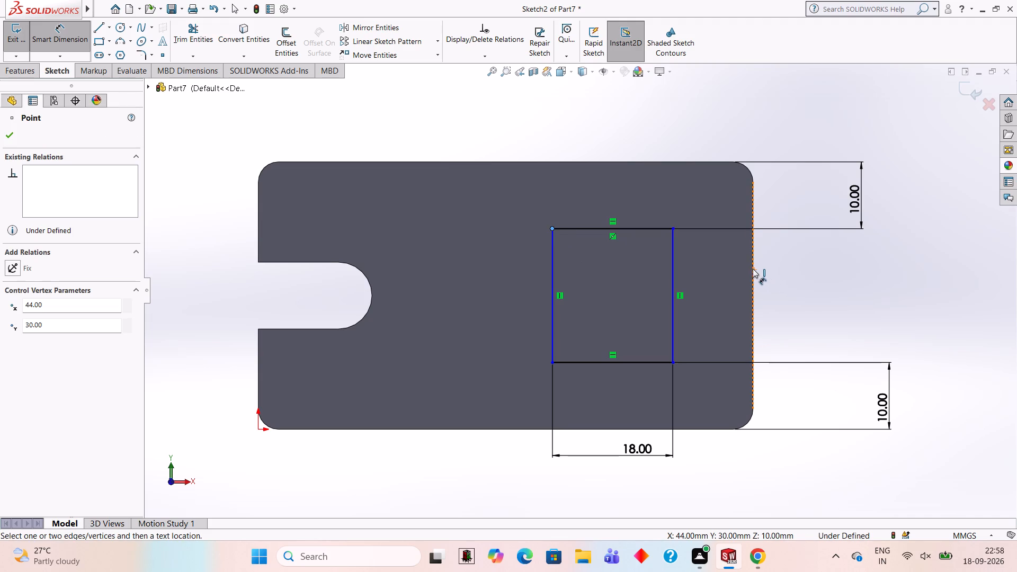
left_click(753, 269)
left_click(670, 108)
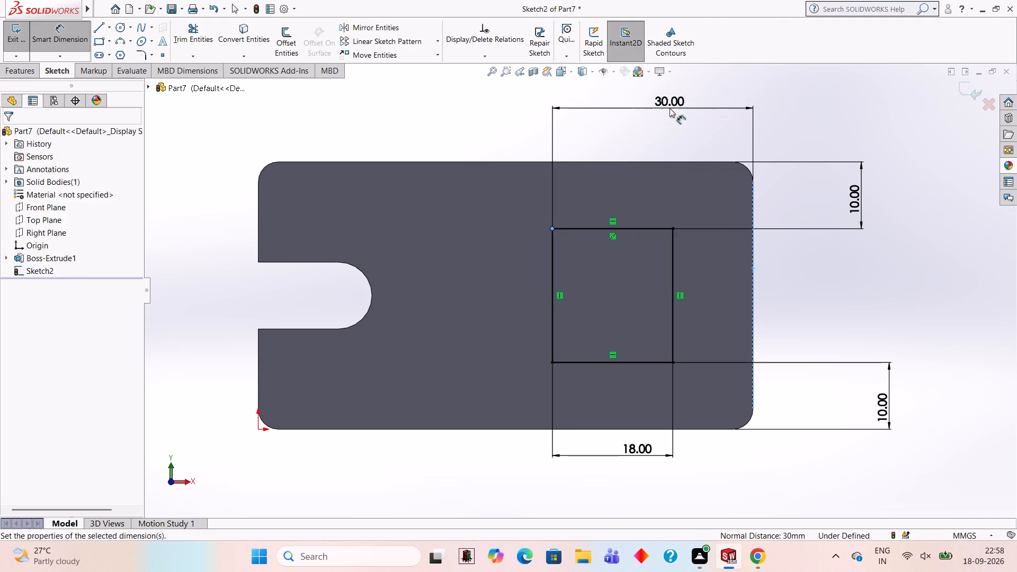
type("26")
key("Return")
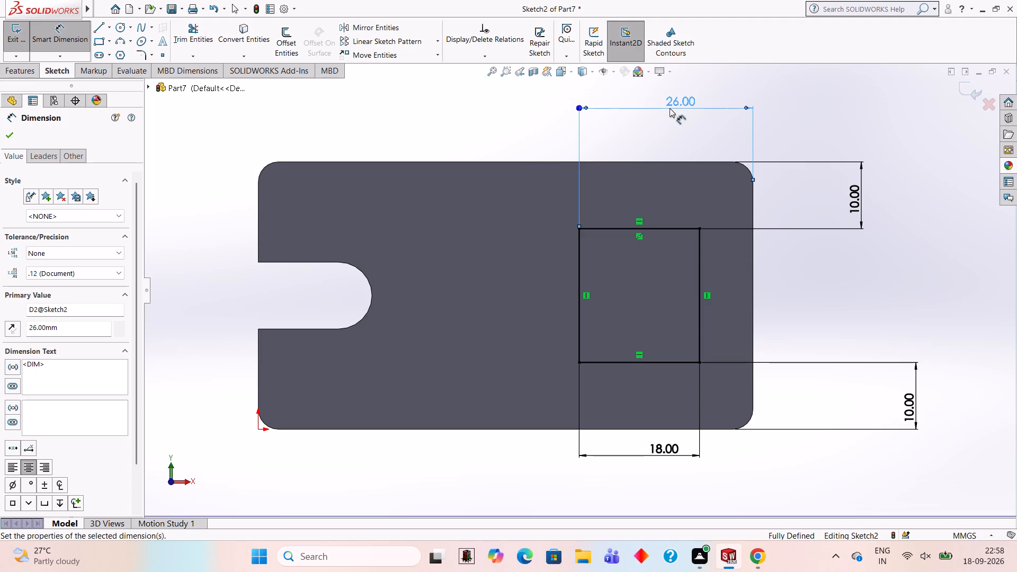
Undo all work in the boss sketch, including the rectangle, the corner circles and their dimensions, back to an empty sketch.
key("ctrl+z")
key("ctrl+z")
key("ctrl+z")
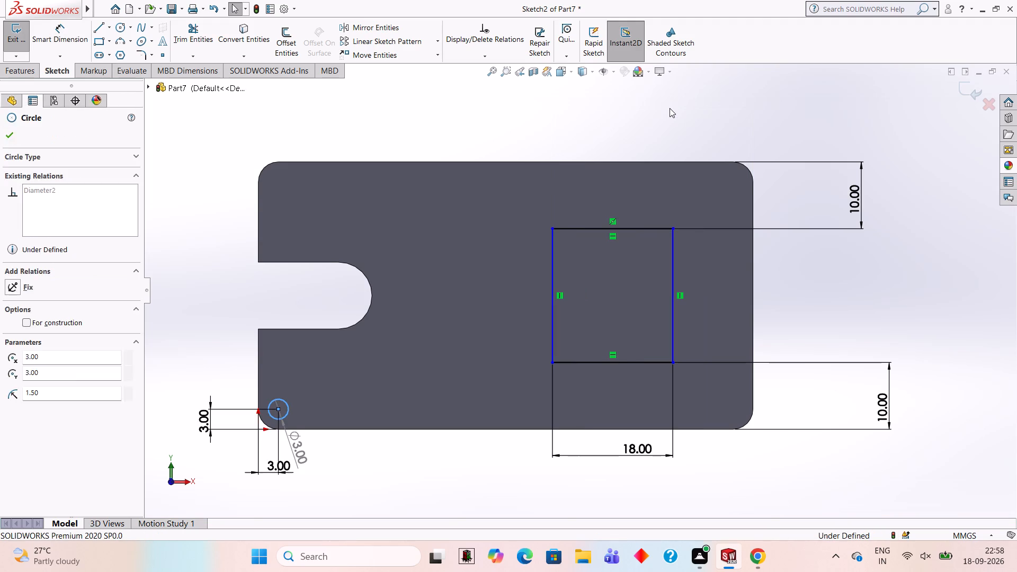
key("ctrl+z")
key("ctrl+z")
key("ctrl+z")
key("ctrl+z")
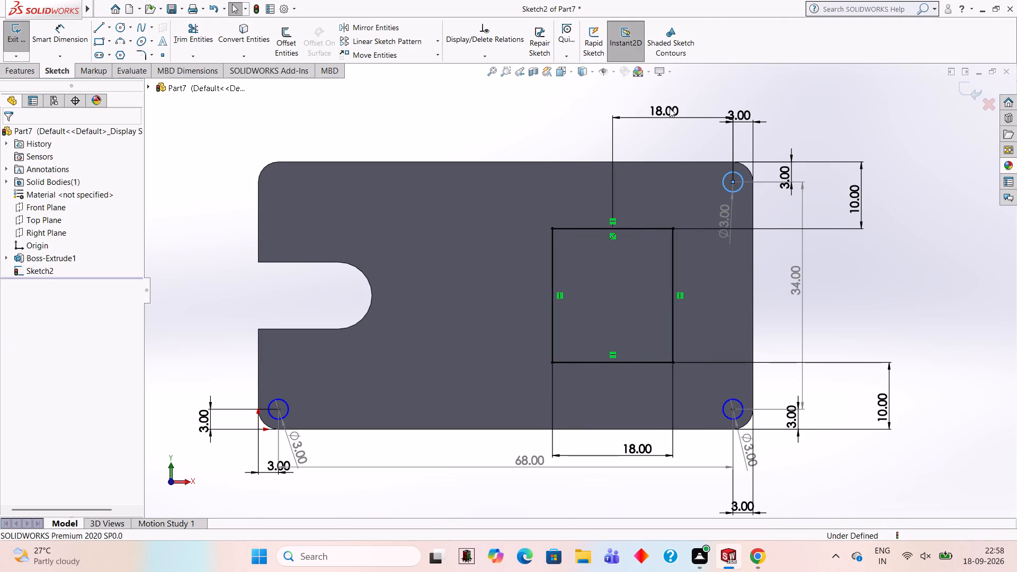
key("ctrl+z")
key("ctrl+z")
key("ctrl+z")
key("ctrl+z")
key("ctrl+z")
key("ctrl+z")
key("ctrl+z")
key("ctrl+z")
key("ctrl+z")
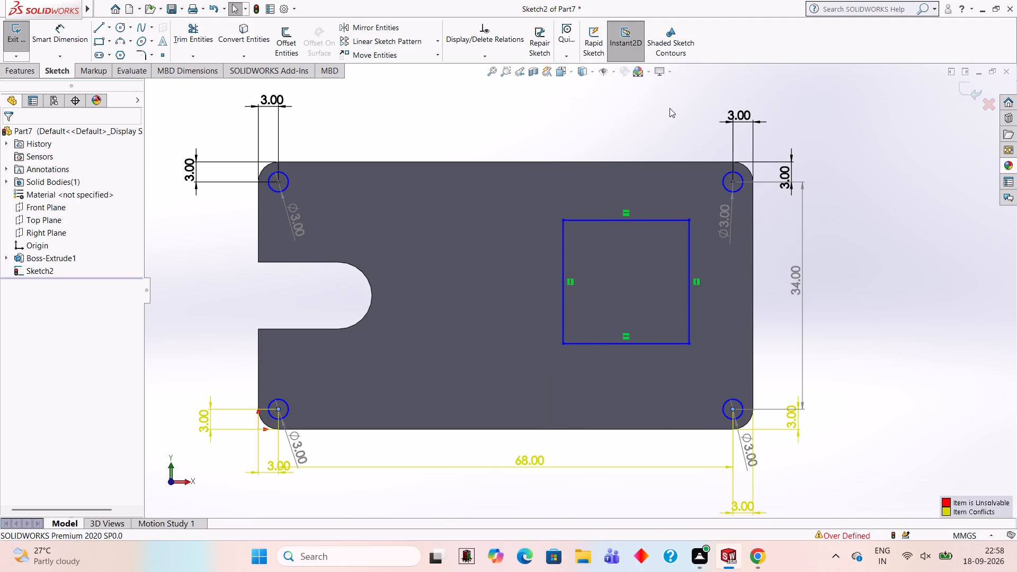
key("ctrl+z")
key("ctrl+z")
key("ctrl+z")
key("ctrl+z")
key("ctrl+z")
key("ctrl+z")
key("ctrl+z")
key("ctrl+z")
key("ctrl+z")
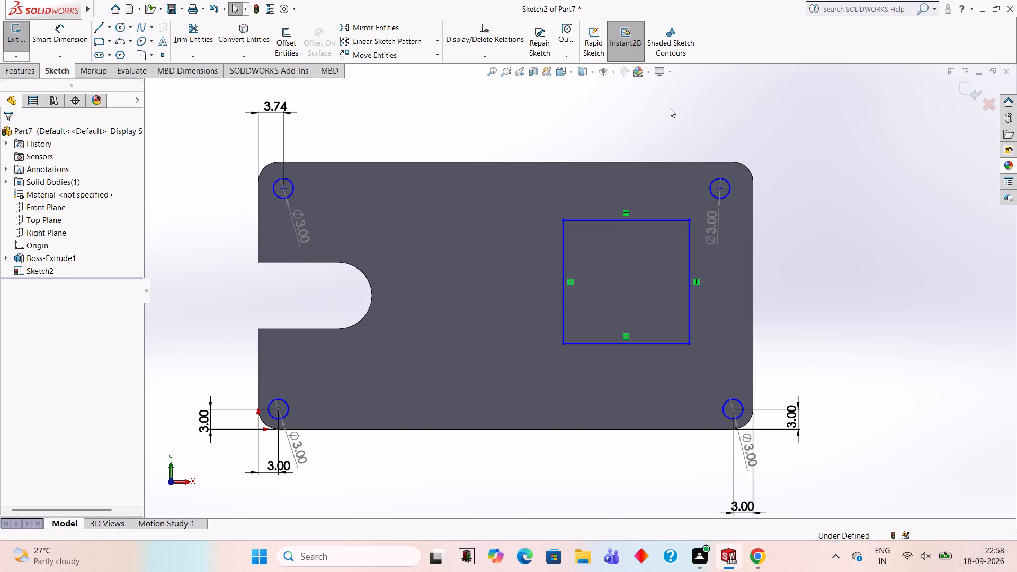
key("ctrl+z")
key("ctrl+z")
key("ctrl+z")
key("ctrl+z")
key("ctrl+z")
key("ctrl+z")
key("ctrl+z")
key("ctrl+z")
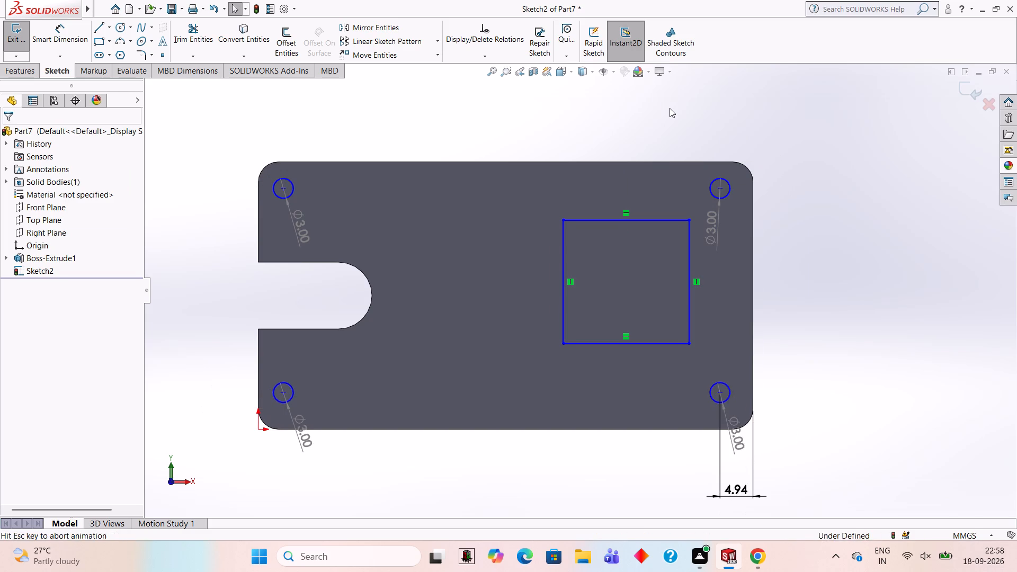
key("ctrl+z")
key("ctrl+z")
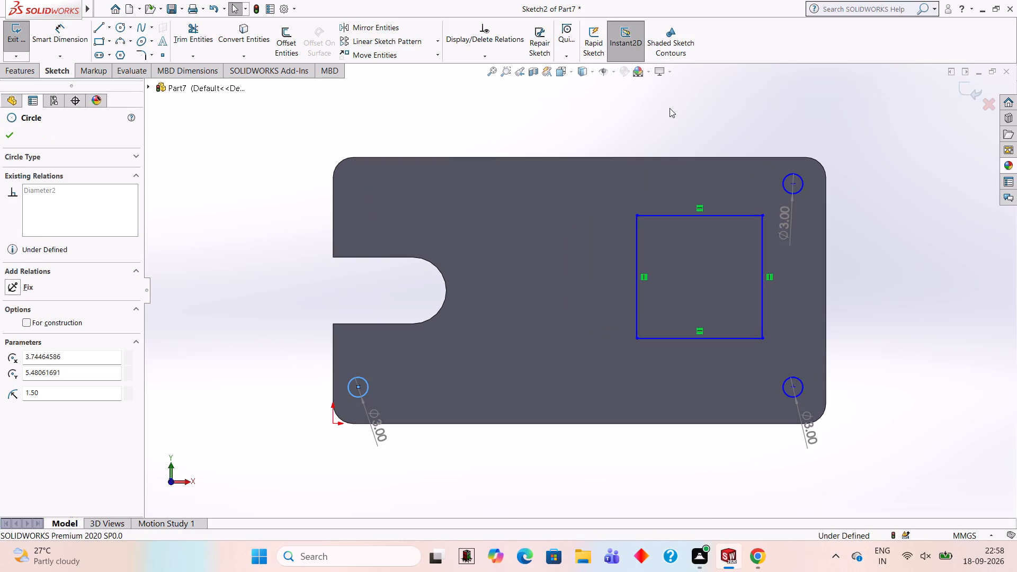
key("ctrl+z")
key("ctrl+z")
key("ctrl+z")
key("ctrl+z")
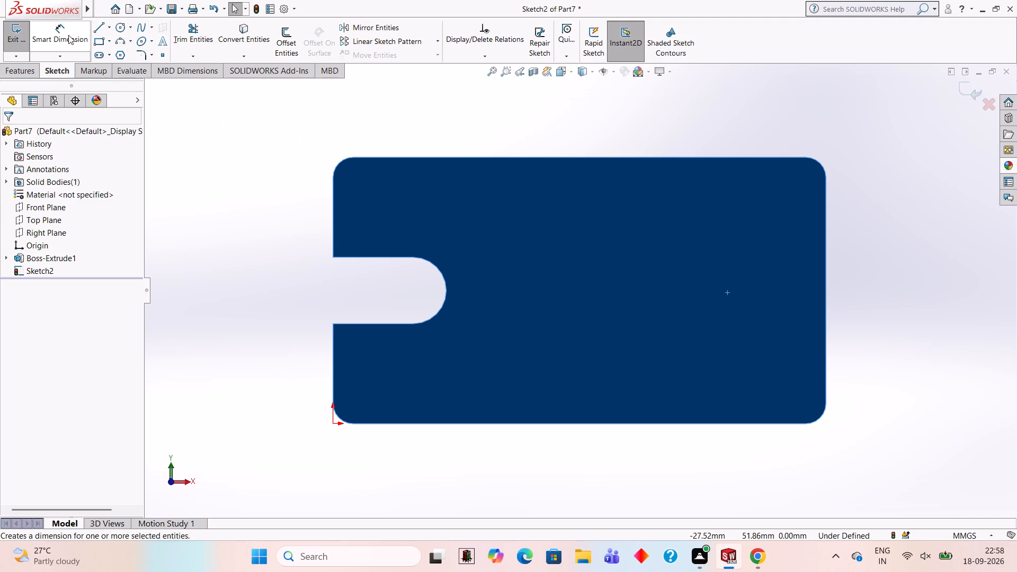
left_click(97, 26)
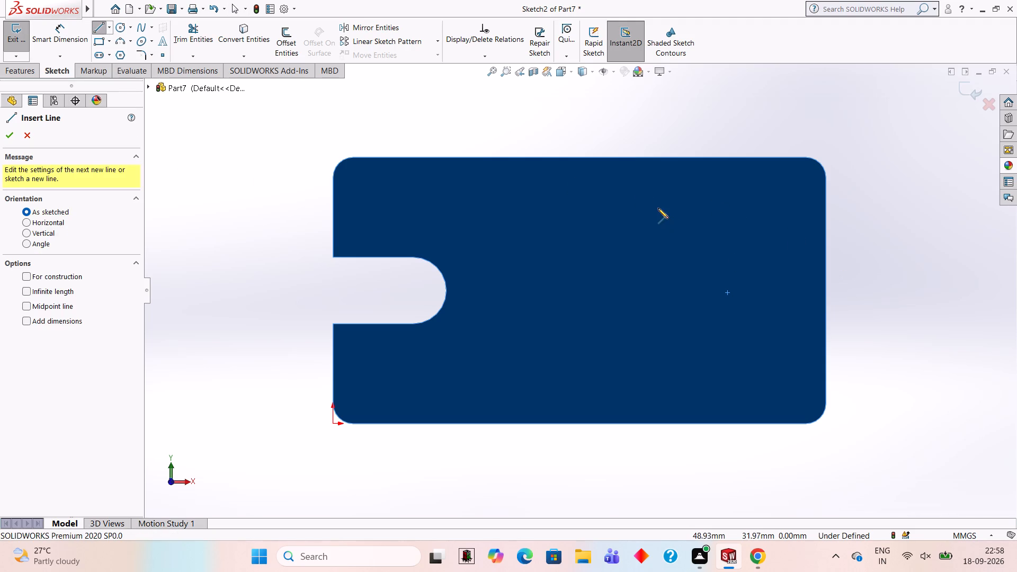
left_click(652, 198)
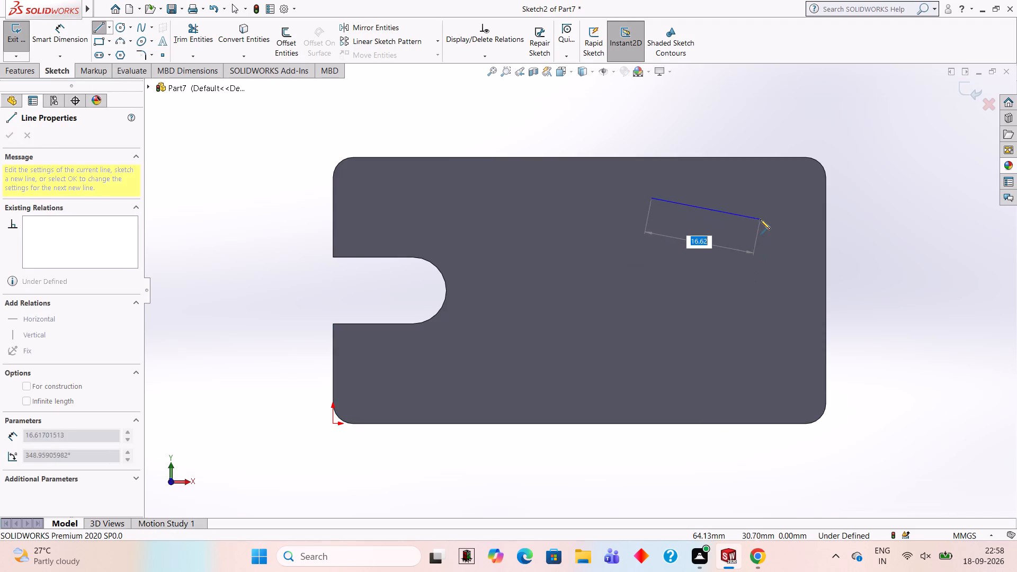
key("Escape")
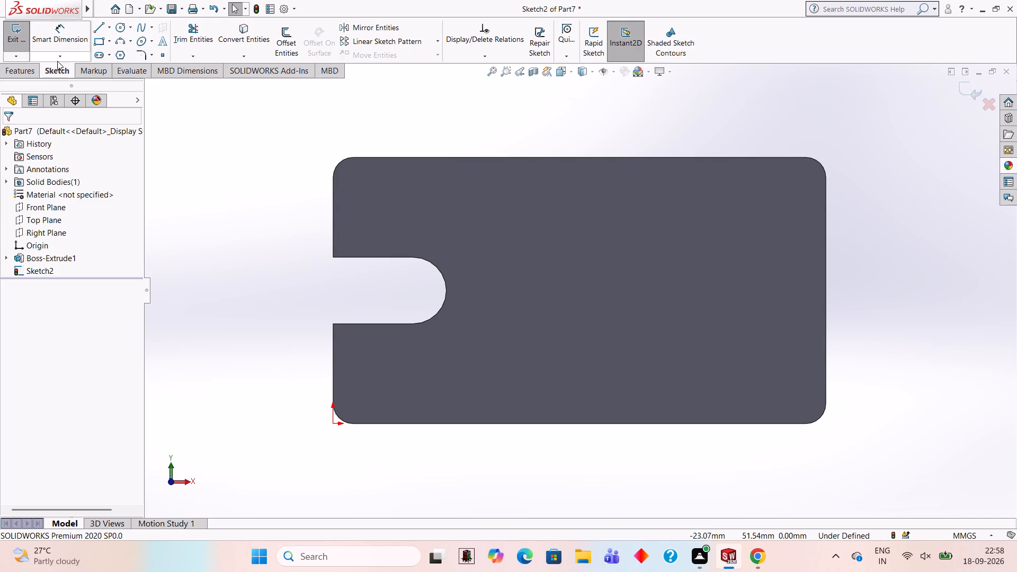
Sketch a 26 mm by 26 mm corner rectangle on the plate face, toward the plate's right end.
left_click(106, 40)
left_click(103, 40)
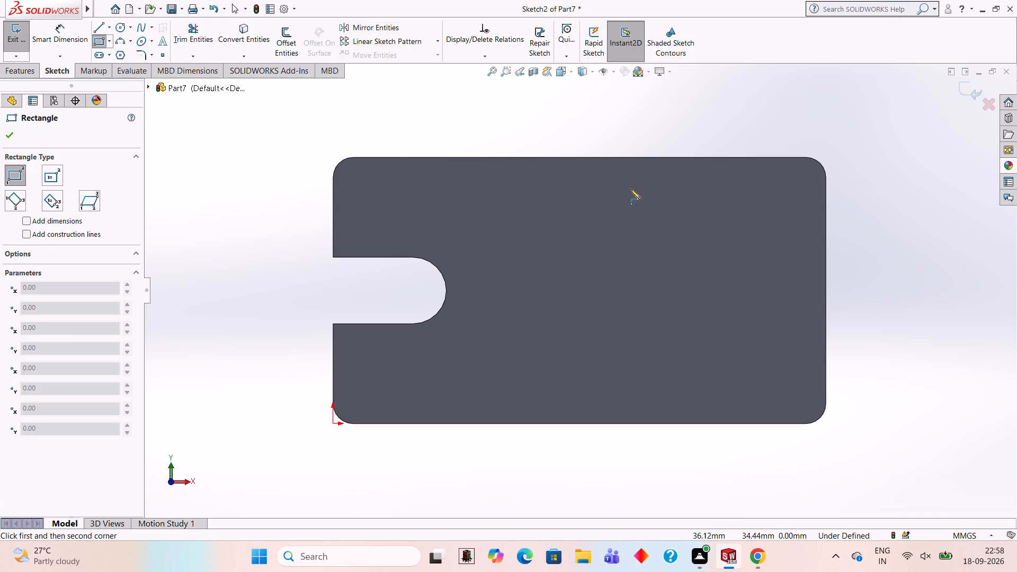
left_click(659, 207)
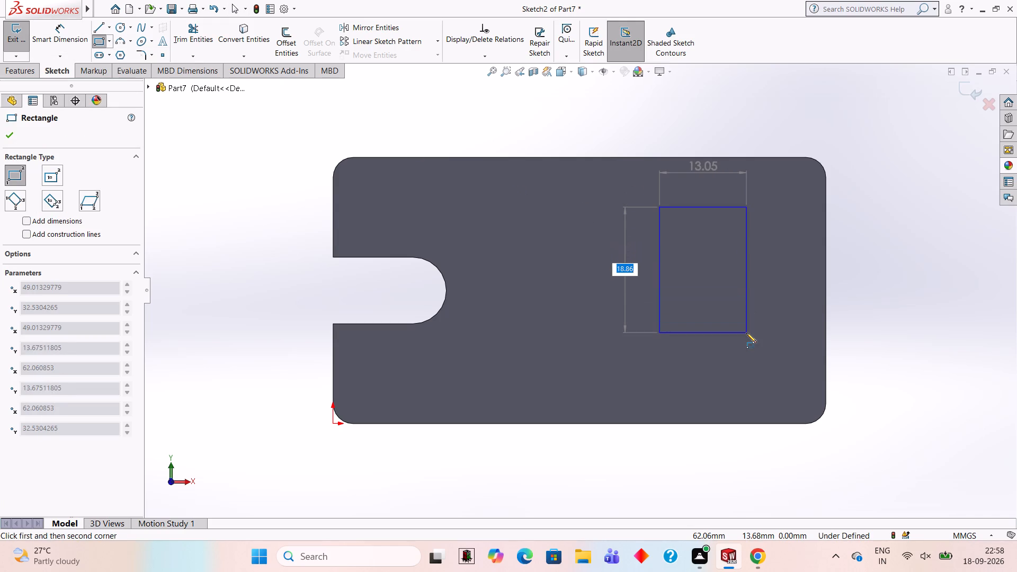
type("26")
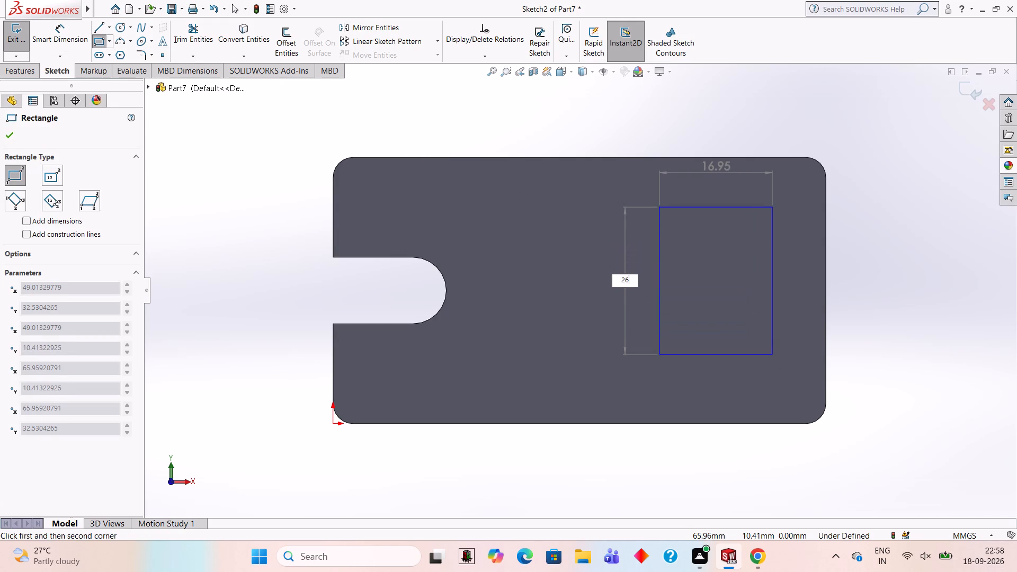
key("Return")
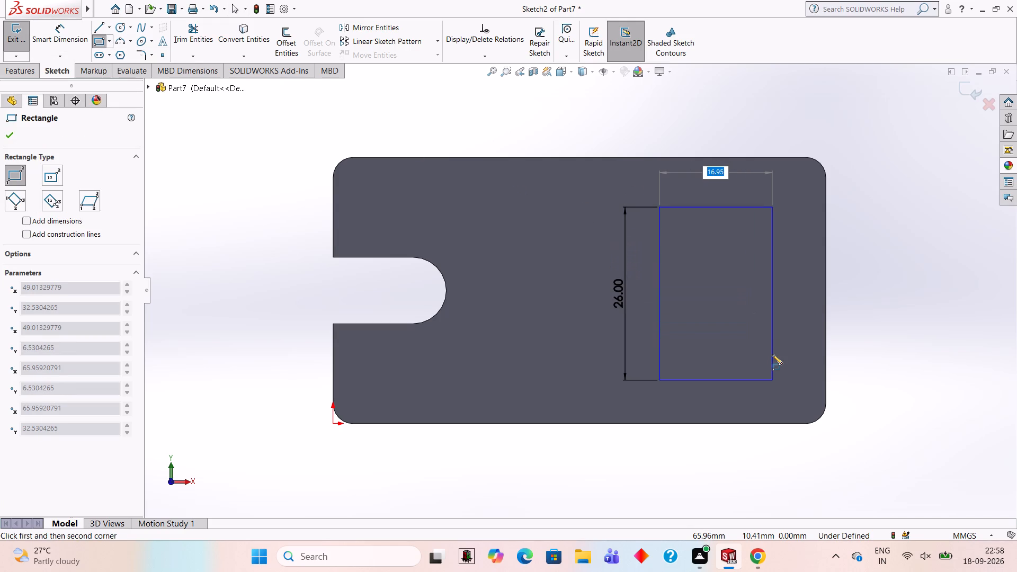
type("26")
key("Return")
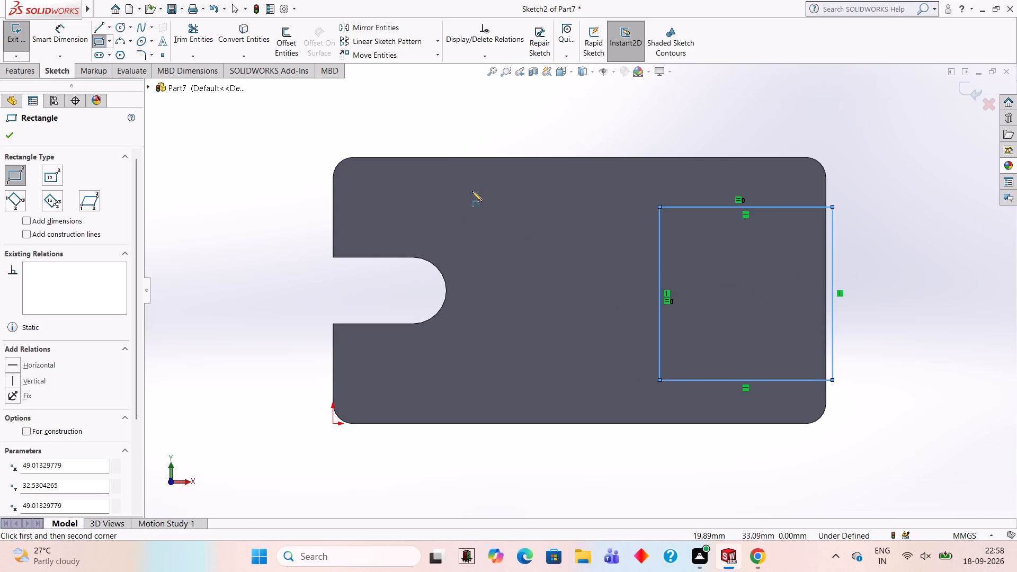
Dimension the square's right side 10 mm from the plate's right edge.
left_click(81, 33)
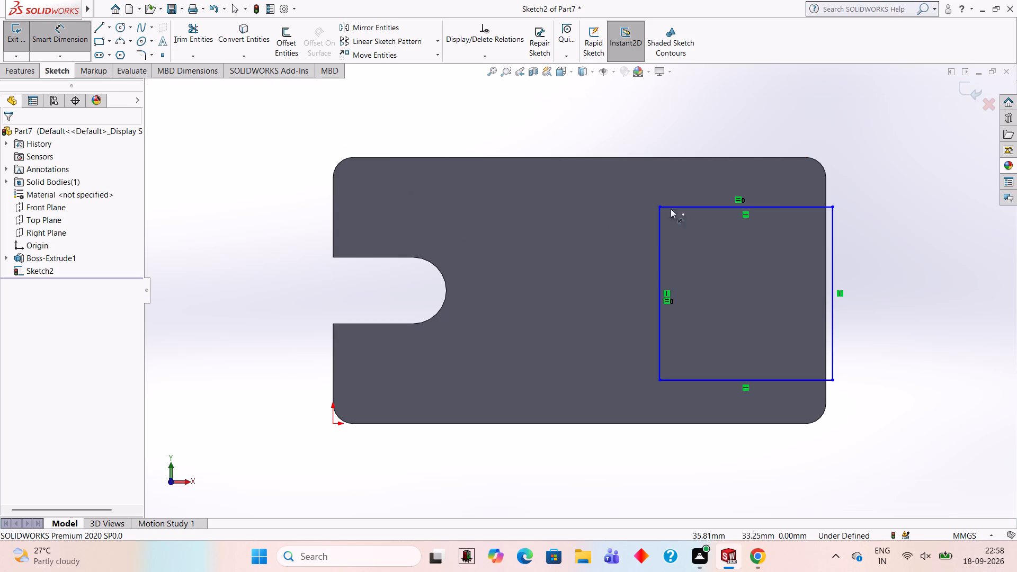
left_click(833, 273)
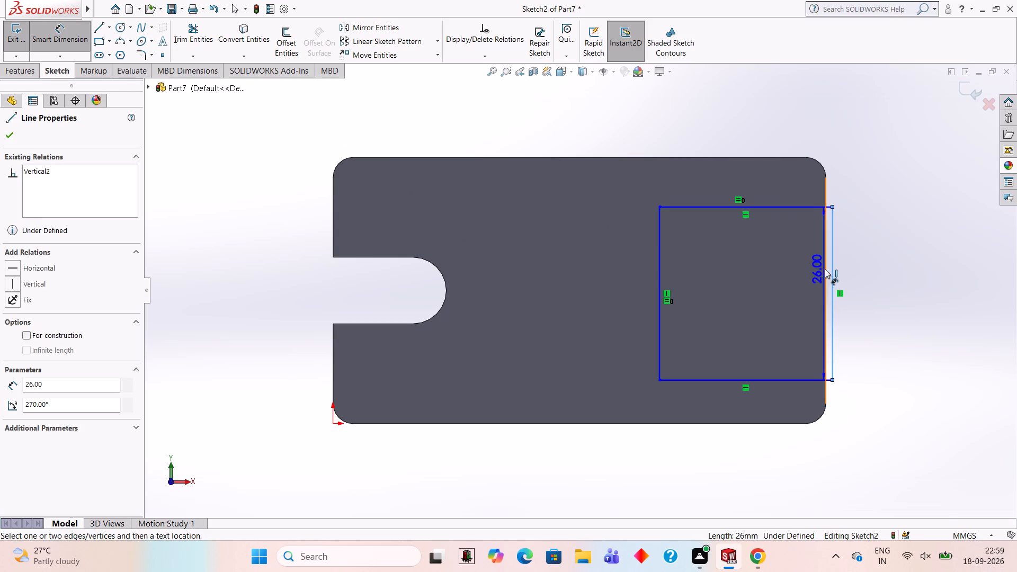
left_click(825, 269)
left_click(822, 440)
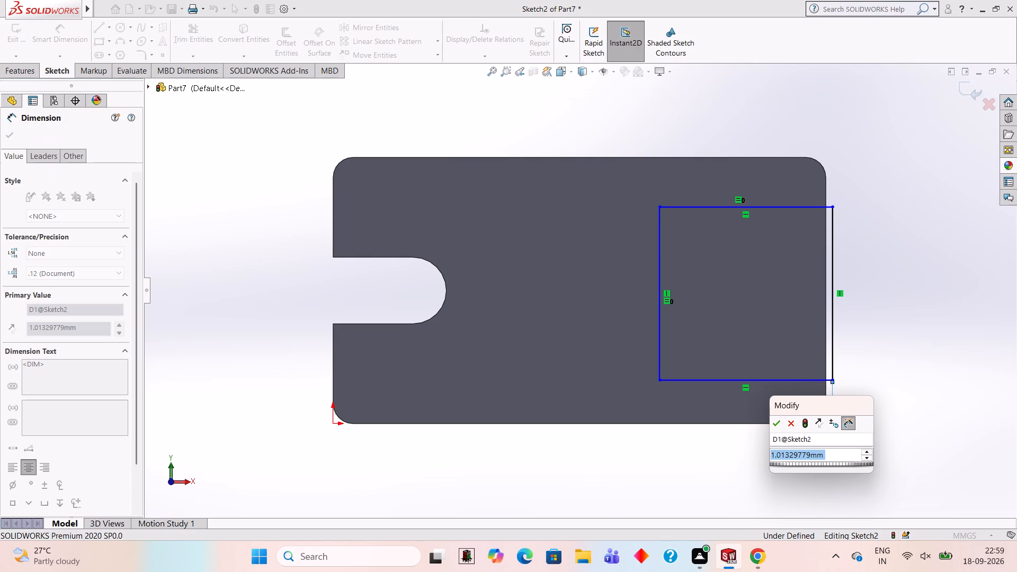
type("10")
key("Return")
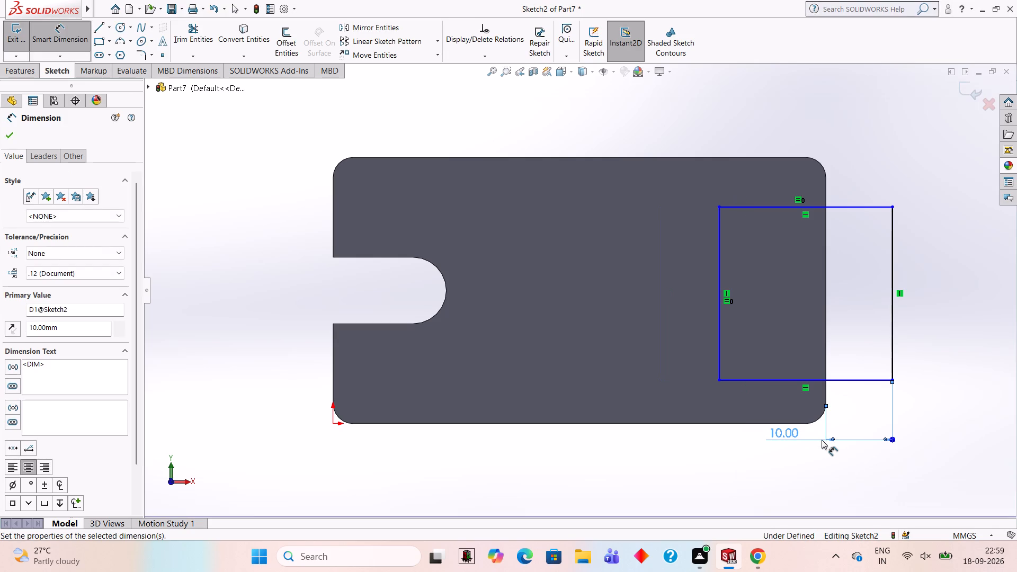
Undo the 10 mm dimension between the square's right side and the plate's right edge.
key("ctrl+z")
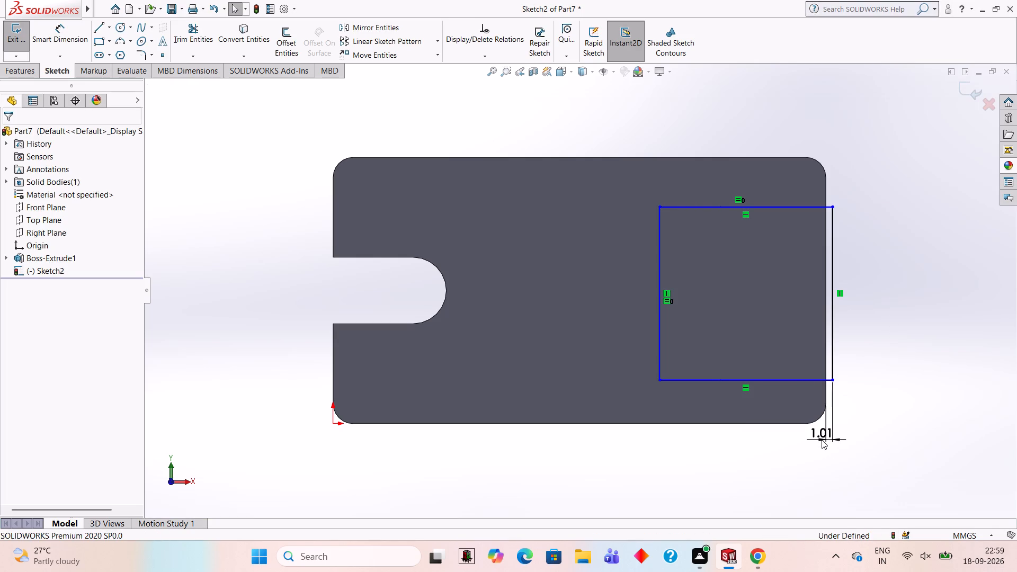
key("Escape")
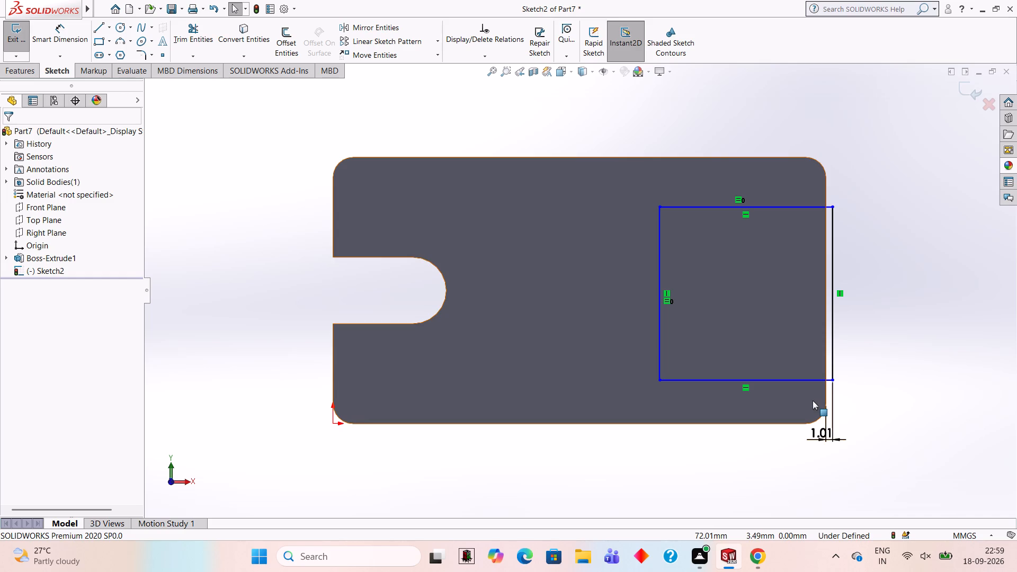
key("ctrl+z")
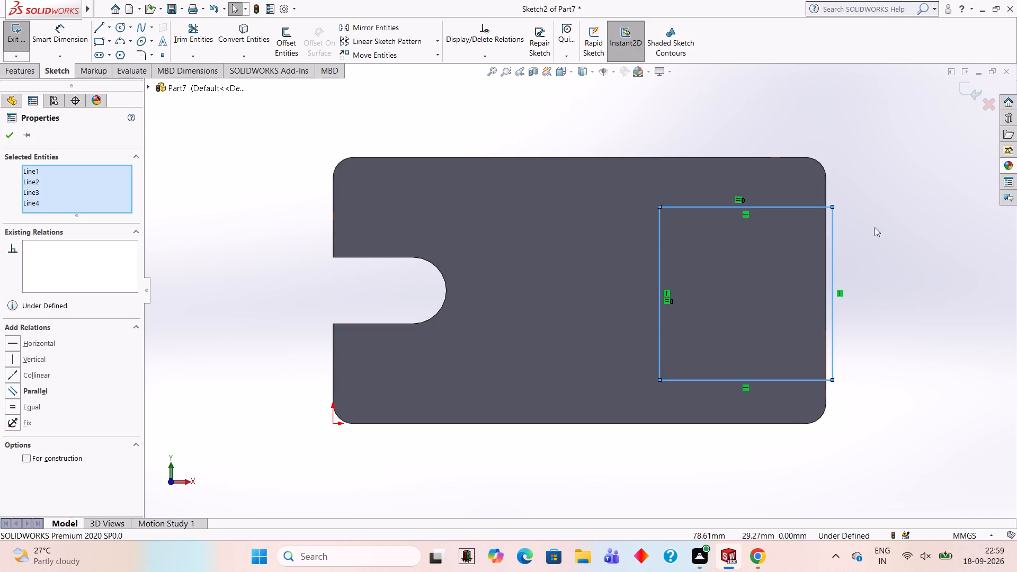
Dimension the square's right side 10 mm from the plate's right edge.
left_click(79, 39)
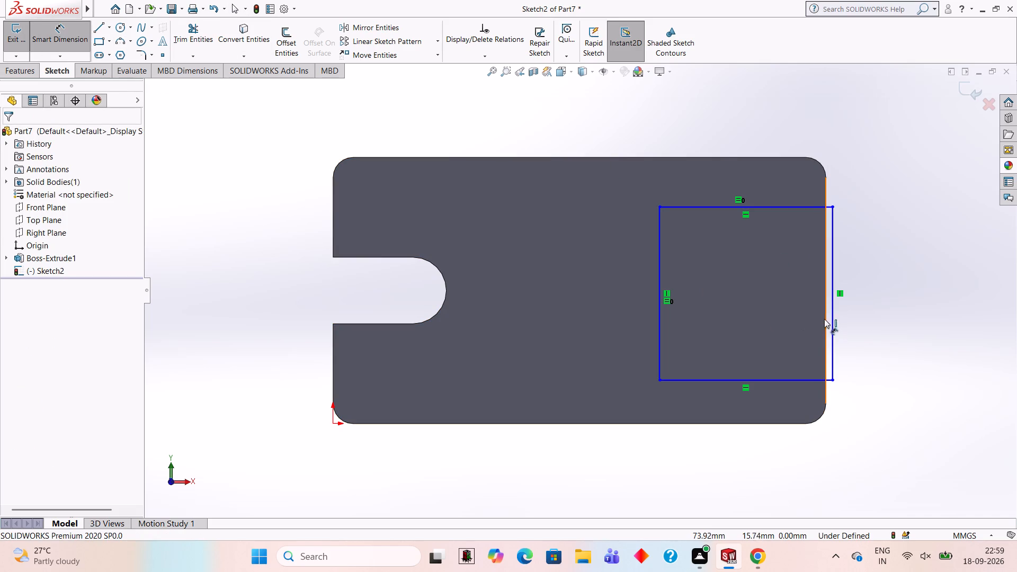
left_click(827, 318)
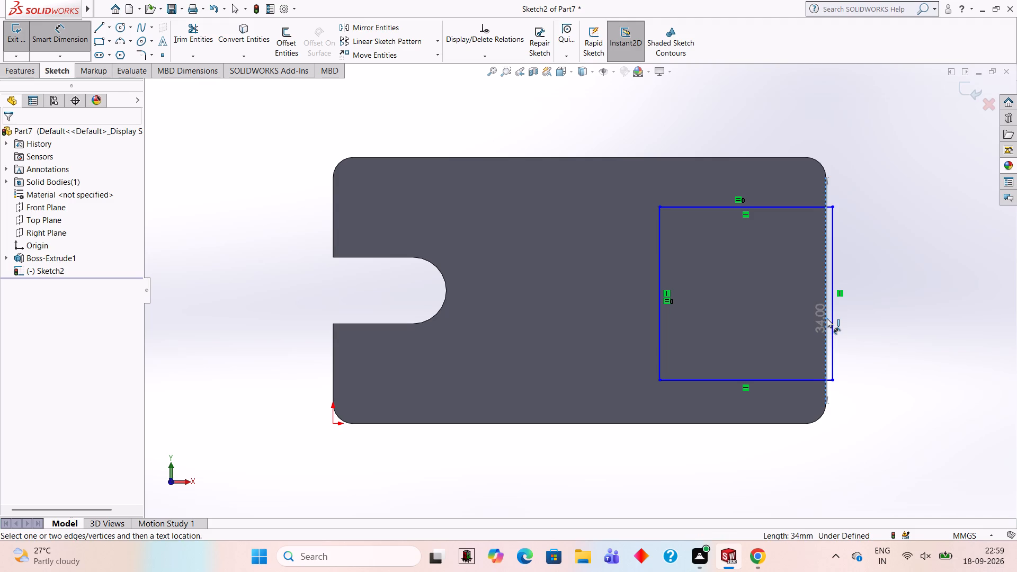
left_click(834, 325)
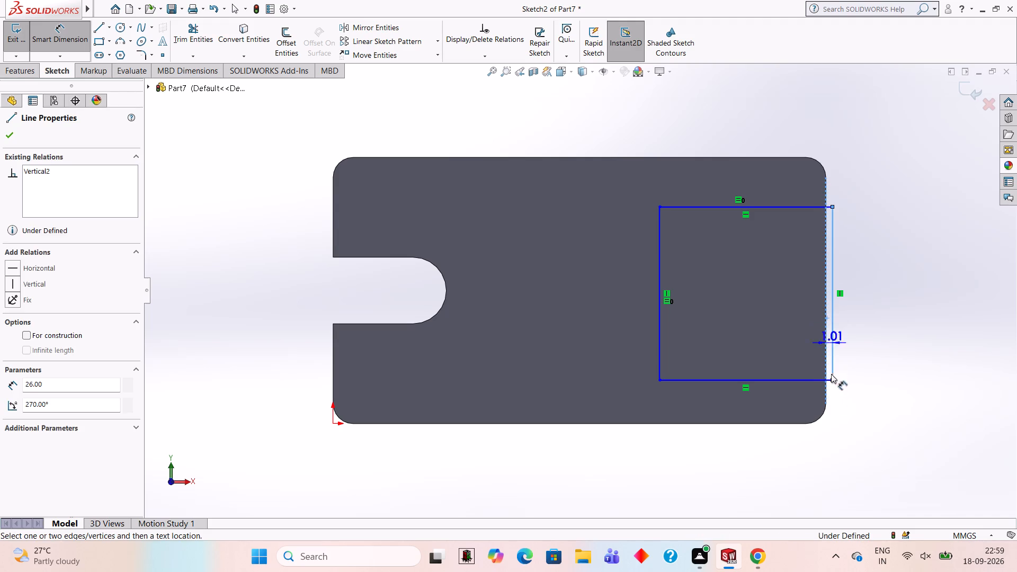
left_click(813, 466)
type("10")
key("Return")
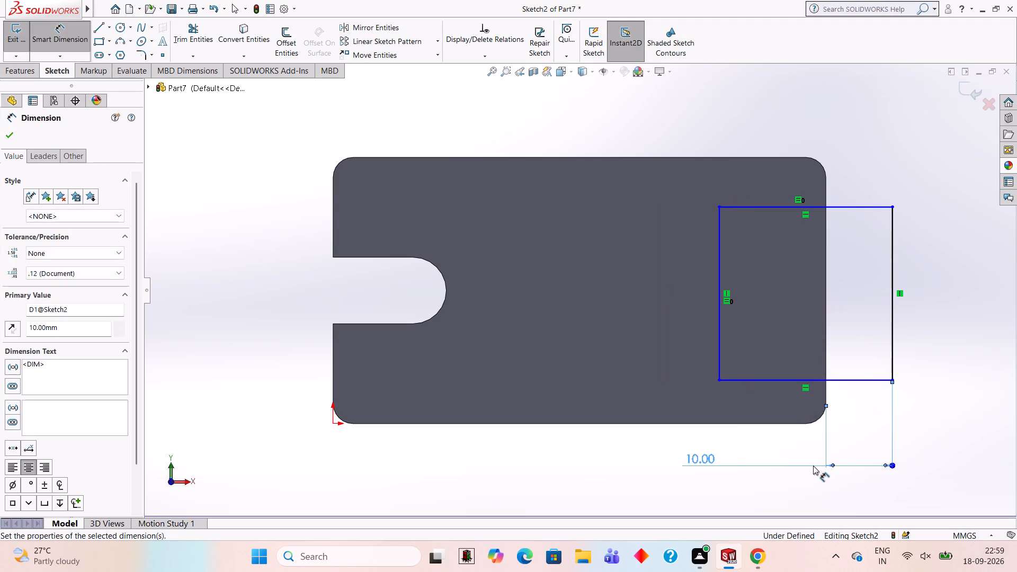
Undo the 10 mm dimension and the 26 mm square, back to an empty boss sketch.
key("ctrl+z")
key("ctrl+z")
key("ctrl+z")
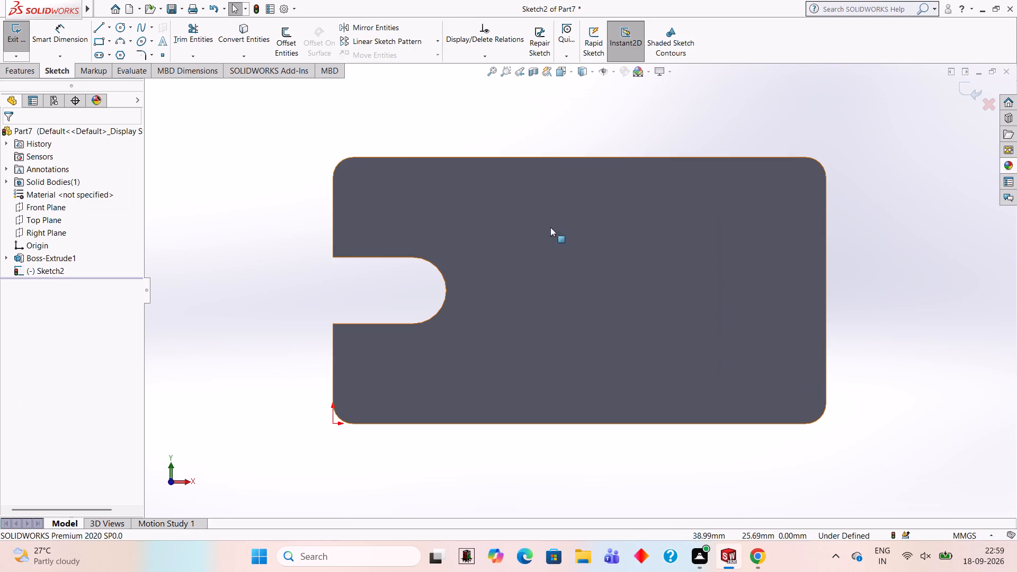
Sketch a 26 mm by 26 mm corner rectangle on the plate face, fully inside the outline between the slot and the right edge.
left_click(64, 40)
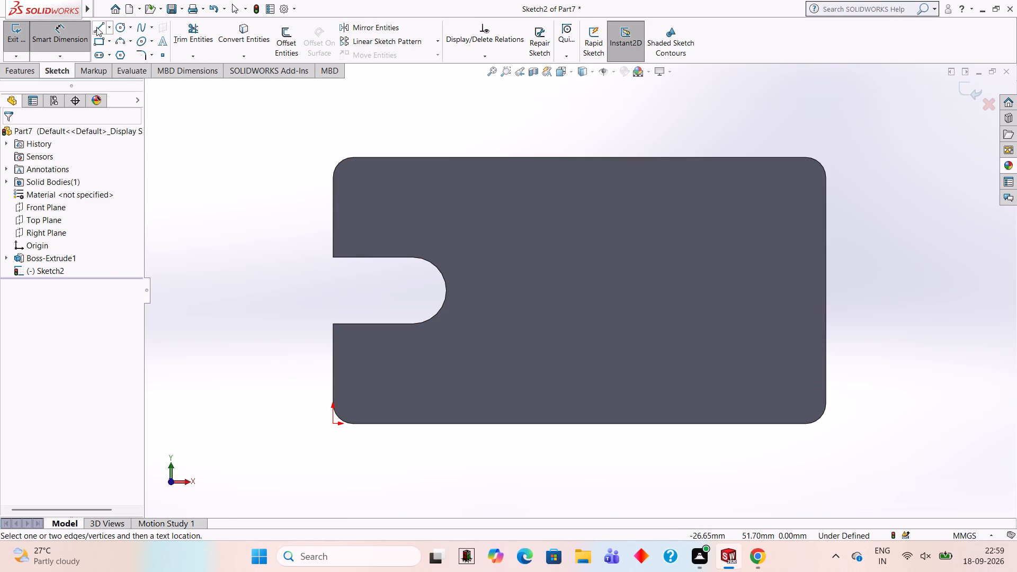
left_click(96, 27)
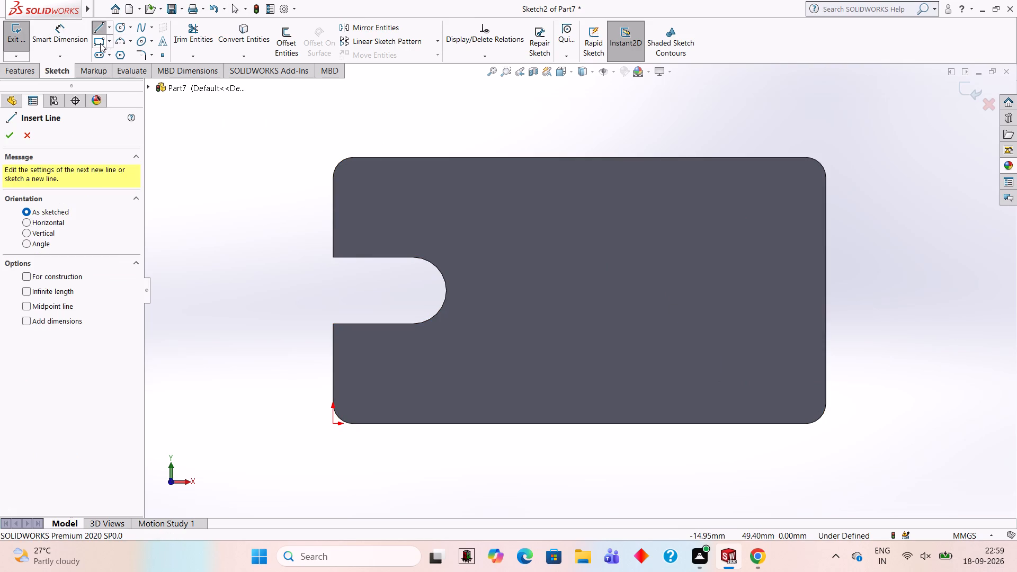
left_click(100, 43)
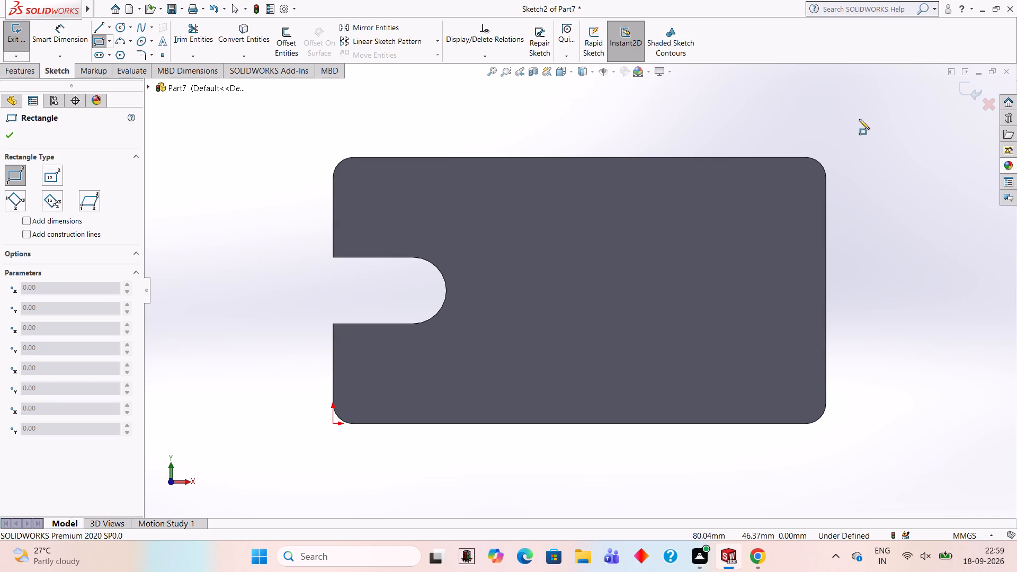
left_click(662, 201)
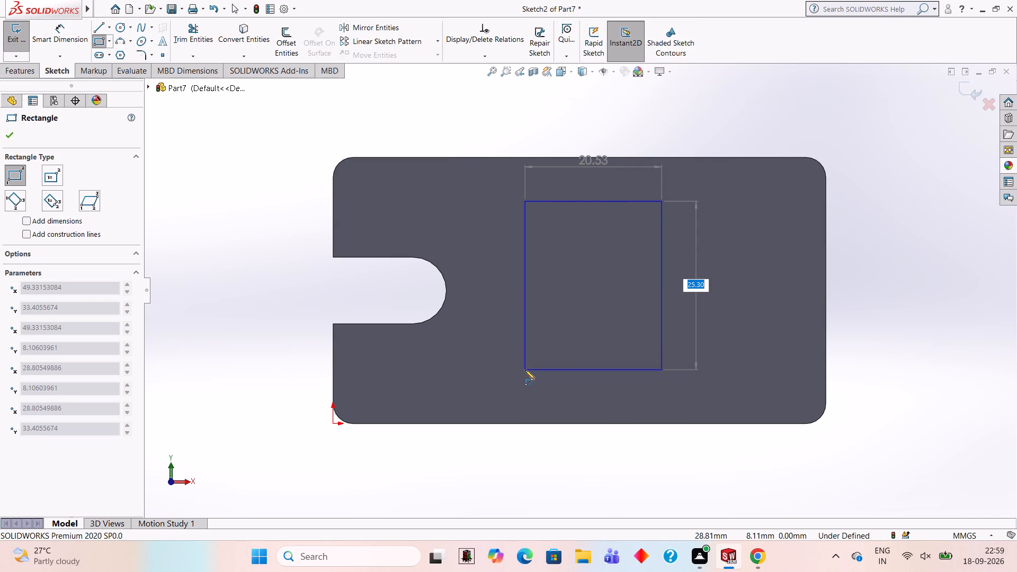
type("26")
key("Return")
type("26")
key("Return")
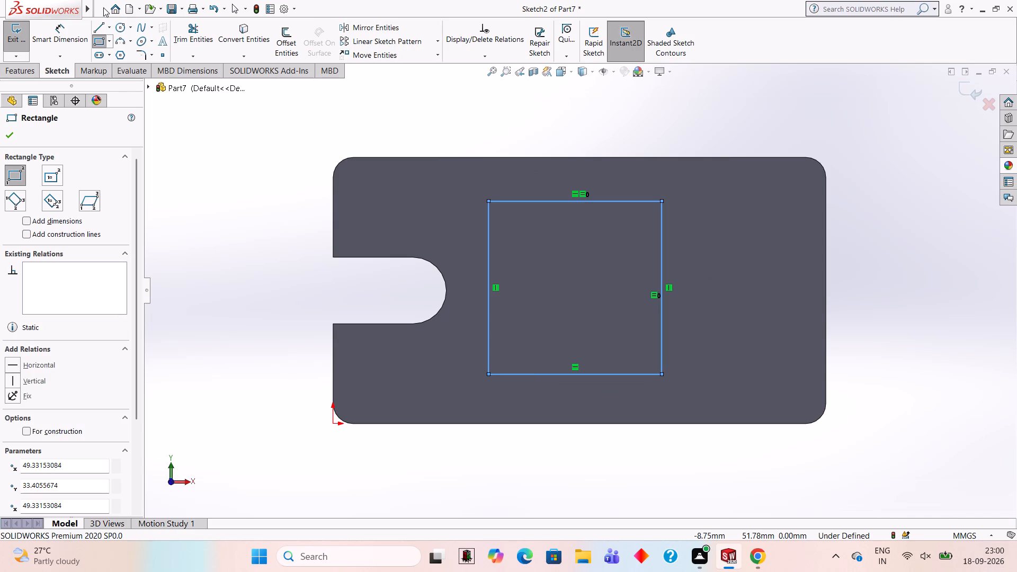
Dimension the square's right side 10 mm from the plate's right edge.
left_click(46, 38)
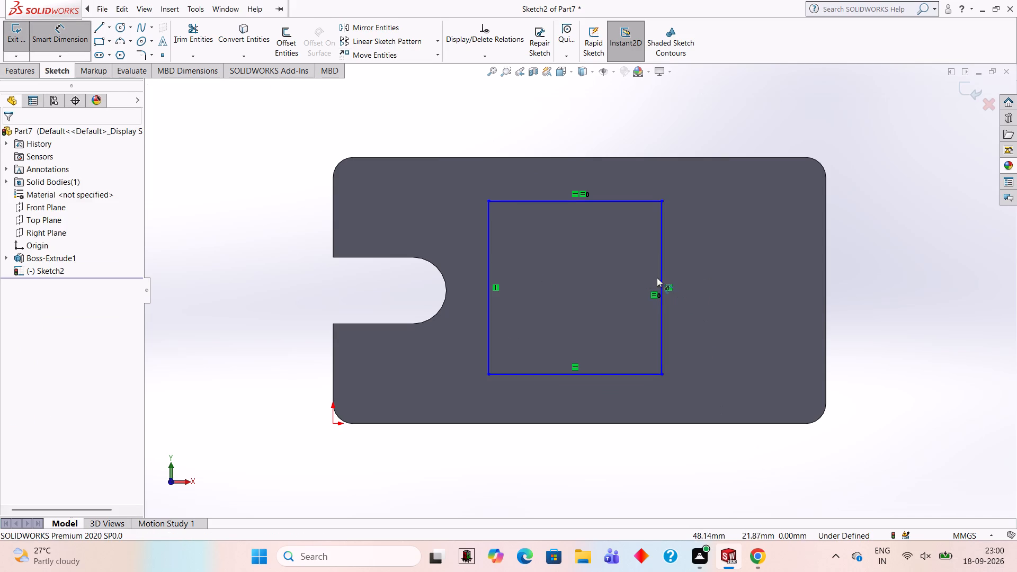
left_click(661, 278)
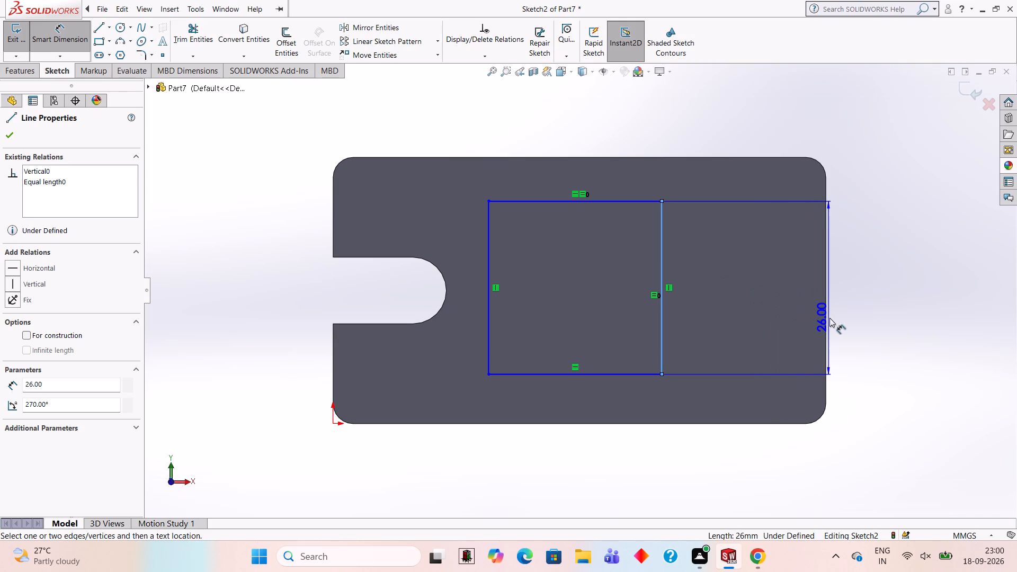
left_click(824, 318)
left_click(763, 113)
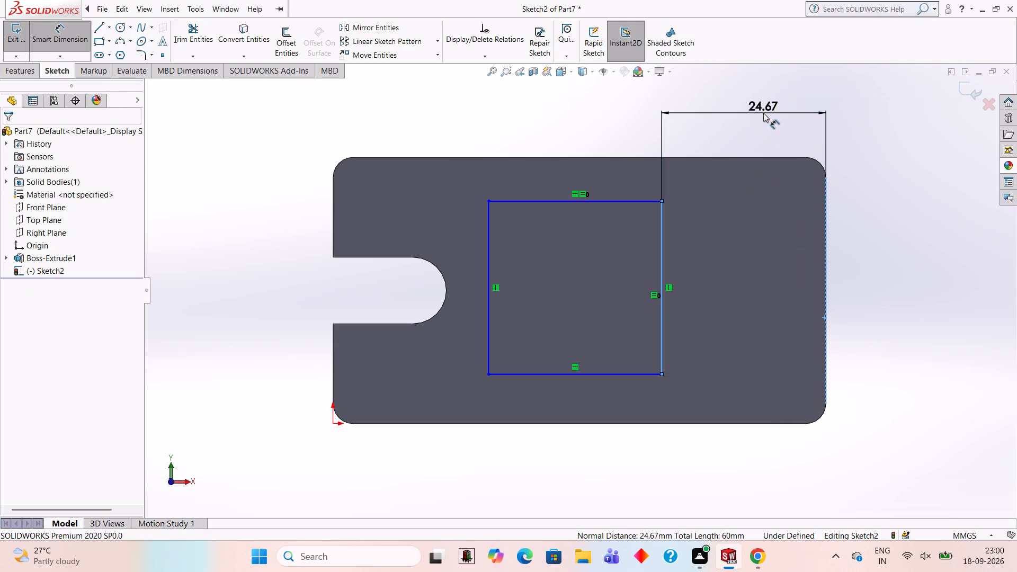
type("10")
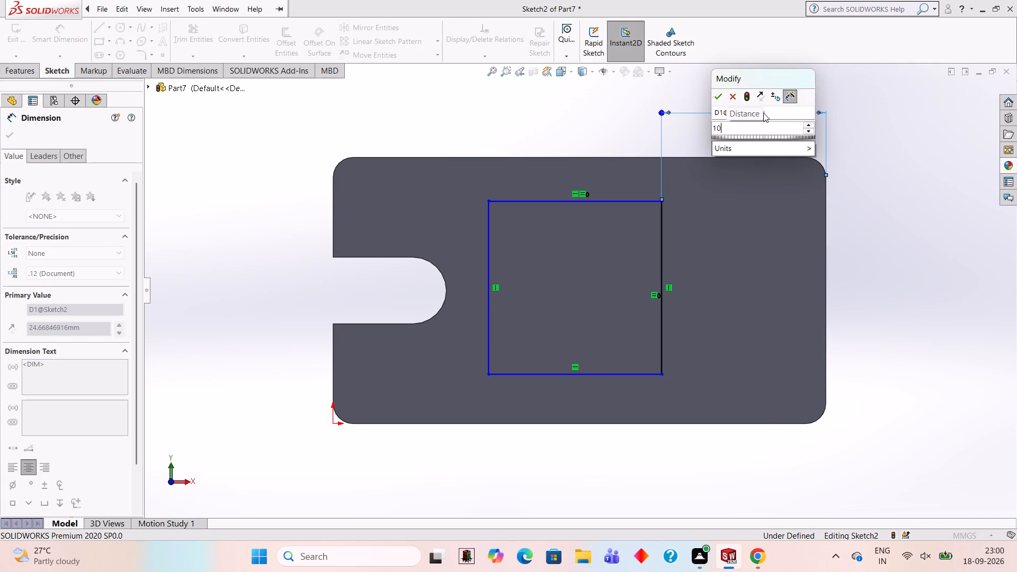
key("Return")
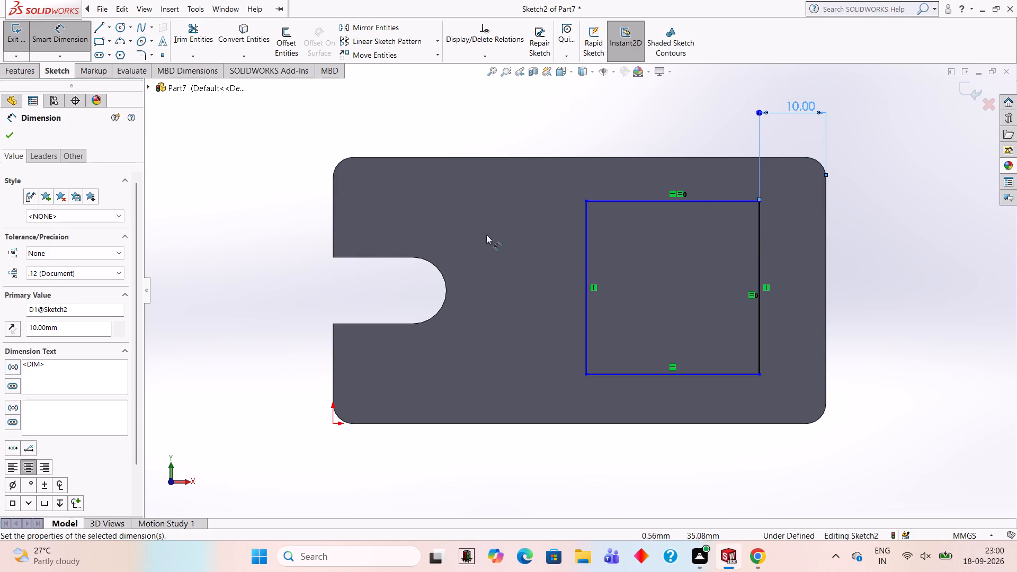
Dimension the square's top side 10 mm from the plate's top edge.
left_click(740, 199)
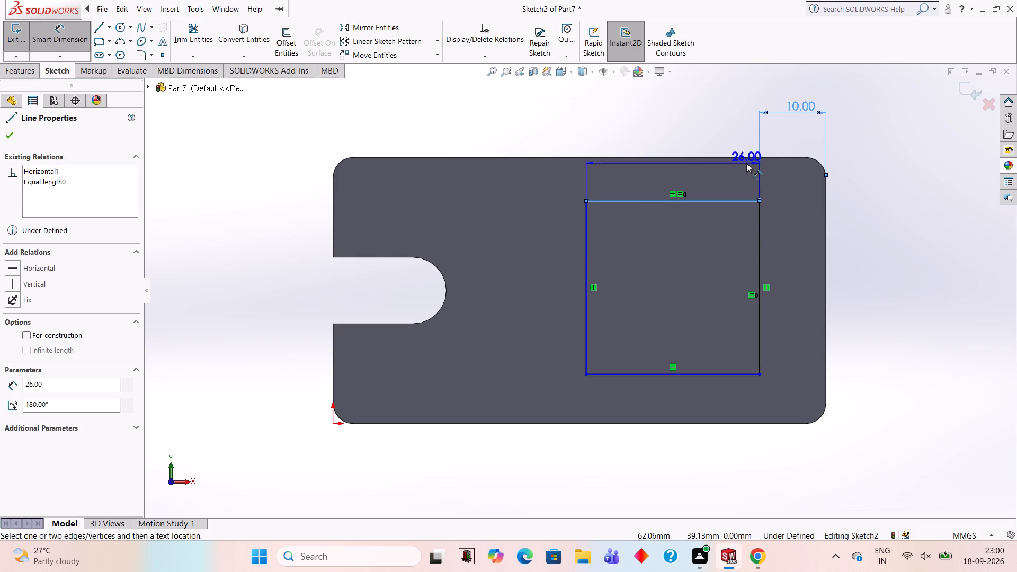
left_click(746, 158)
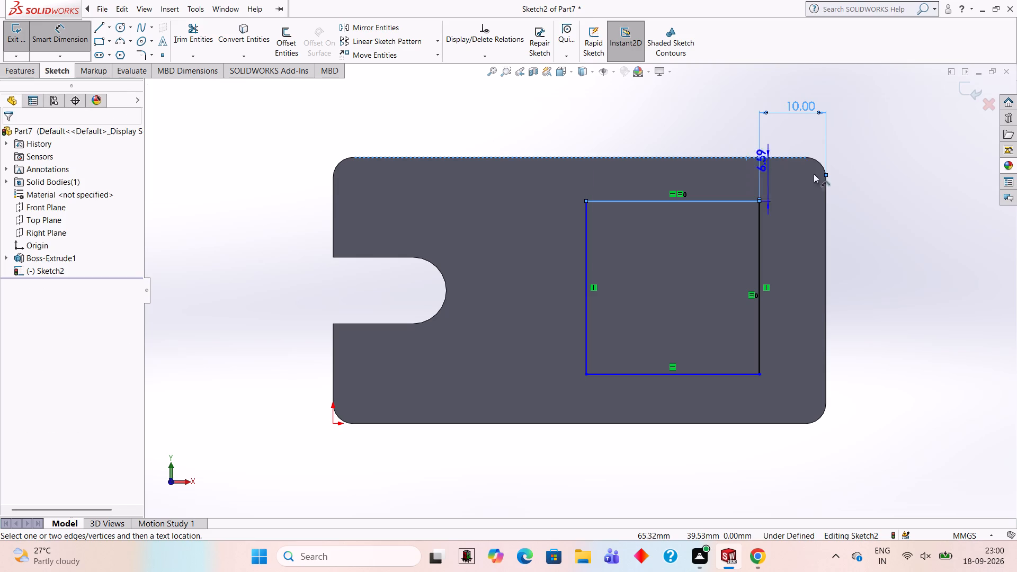
left_click(878, 191)
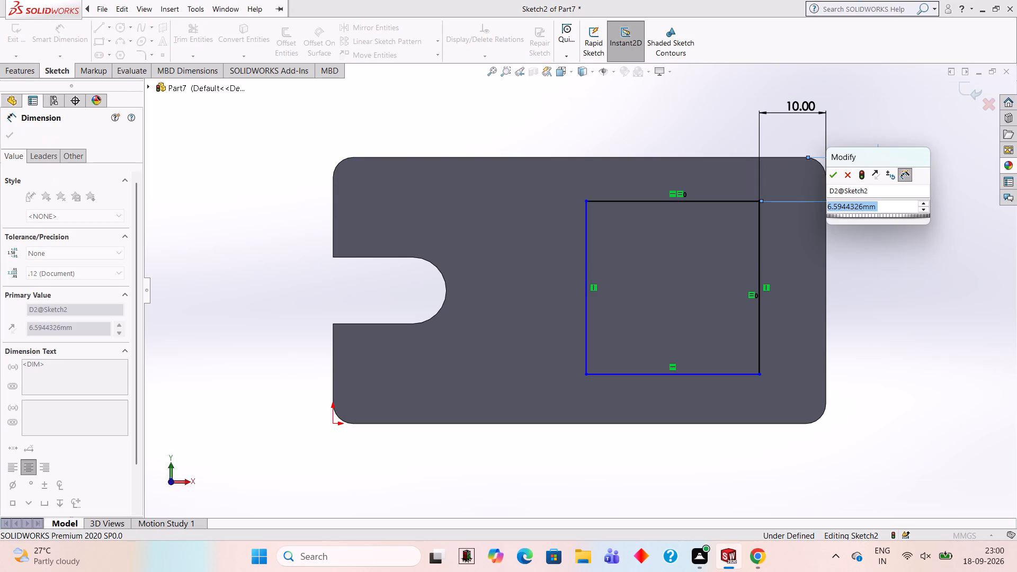
key("1")
key("0")
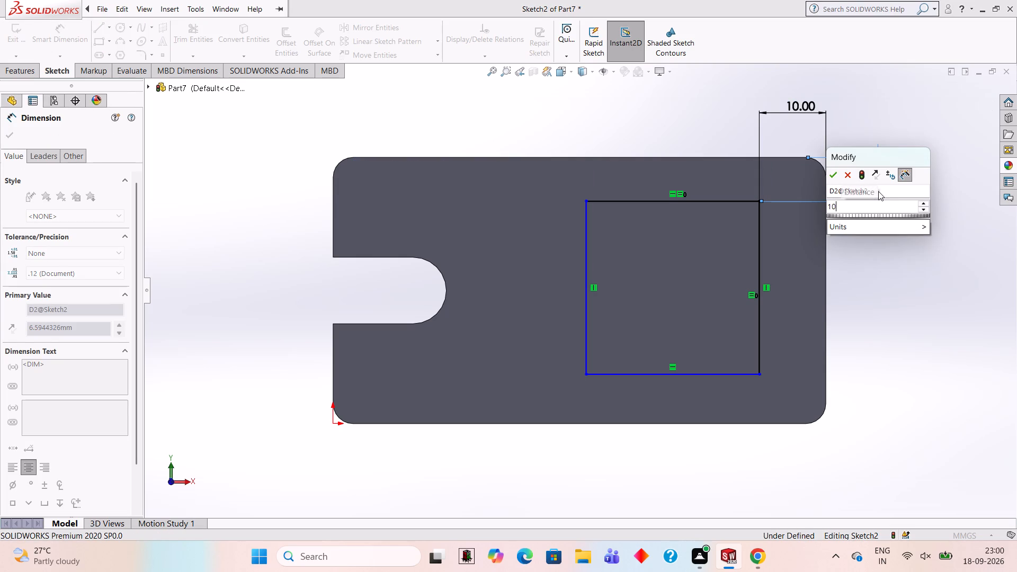
key("Return")
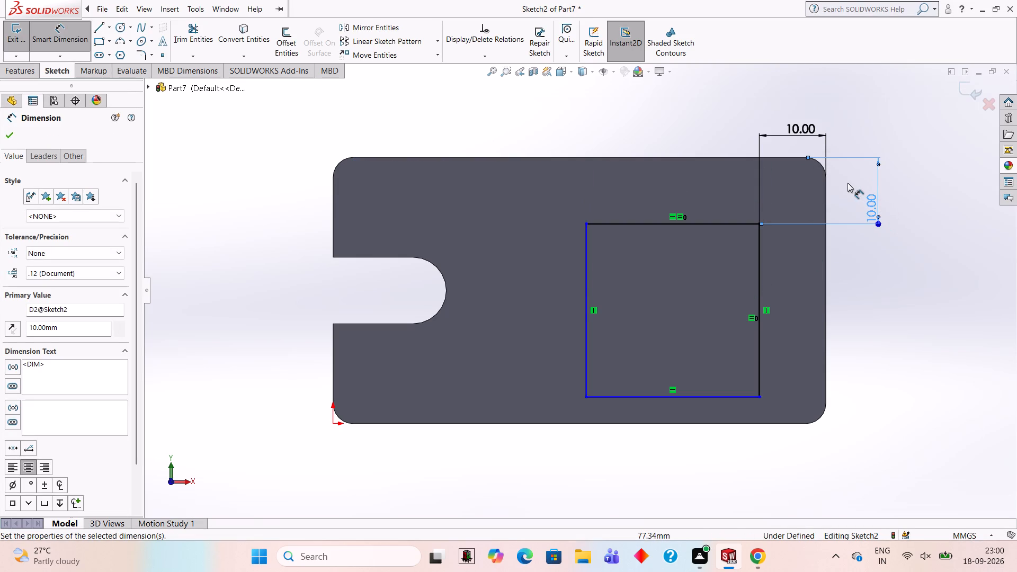
Undo the 10 mm value change on the dimension between the square's top side and the plate's top edge.
key("ctrl+z")
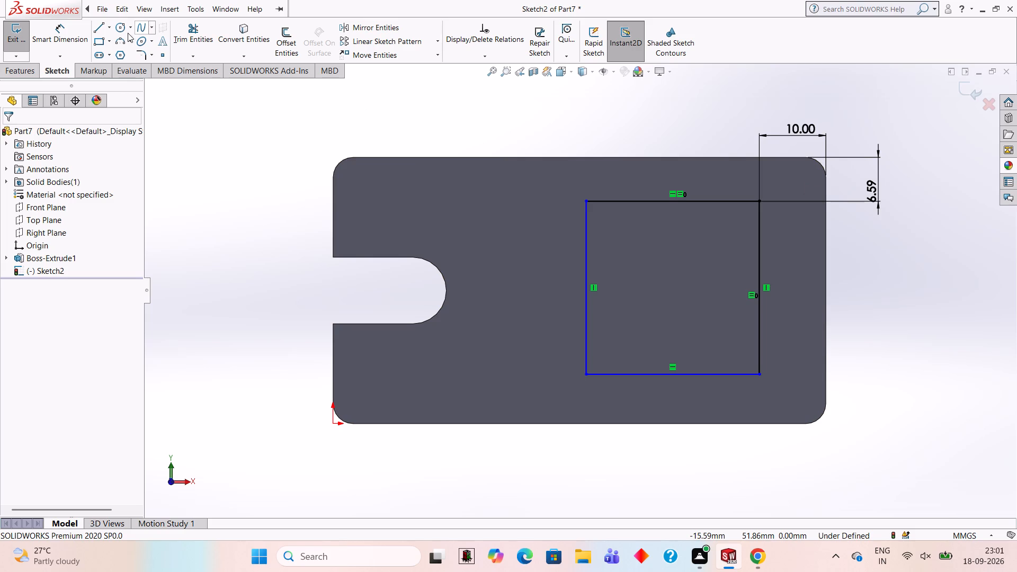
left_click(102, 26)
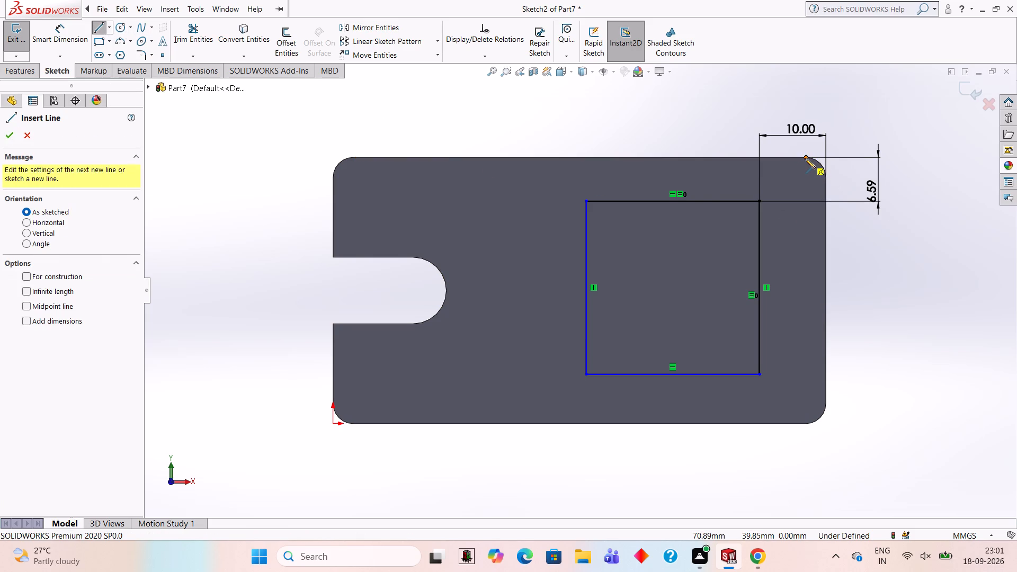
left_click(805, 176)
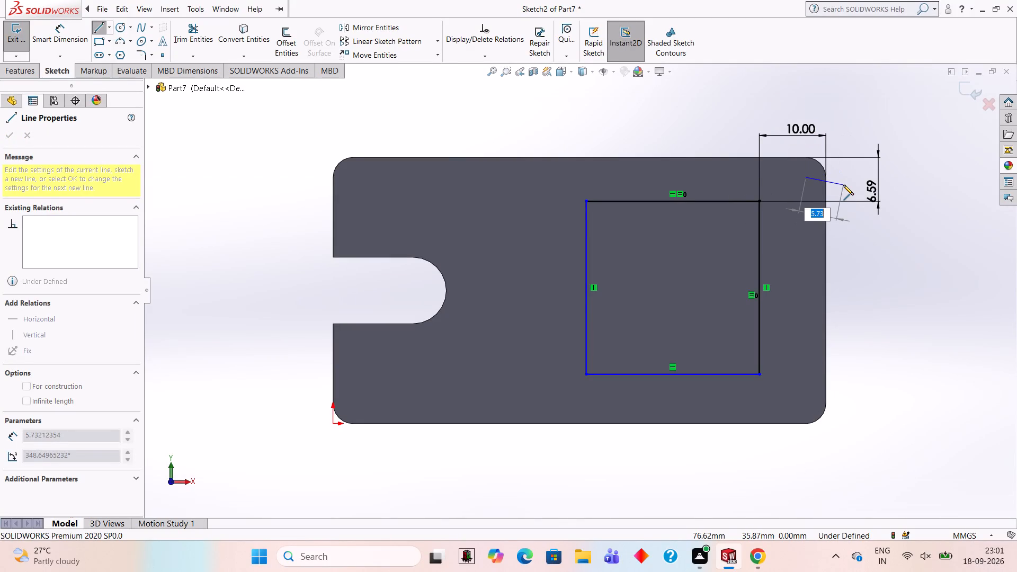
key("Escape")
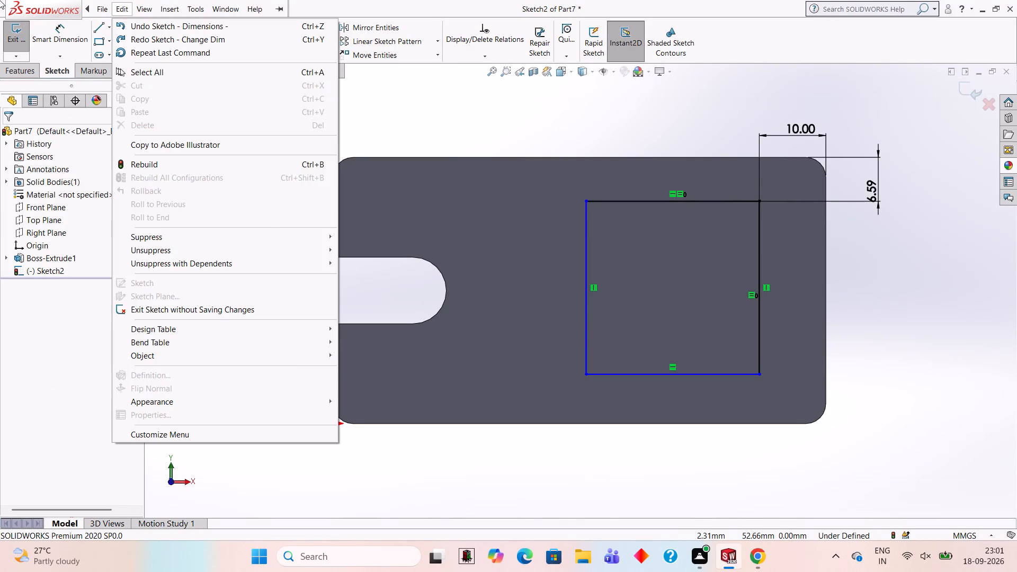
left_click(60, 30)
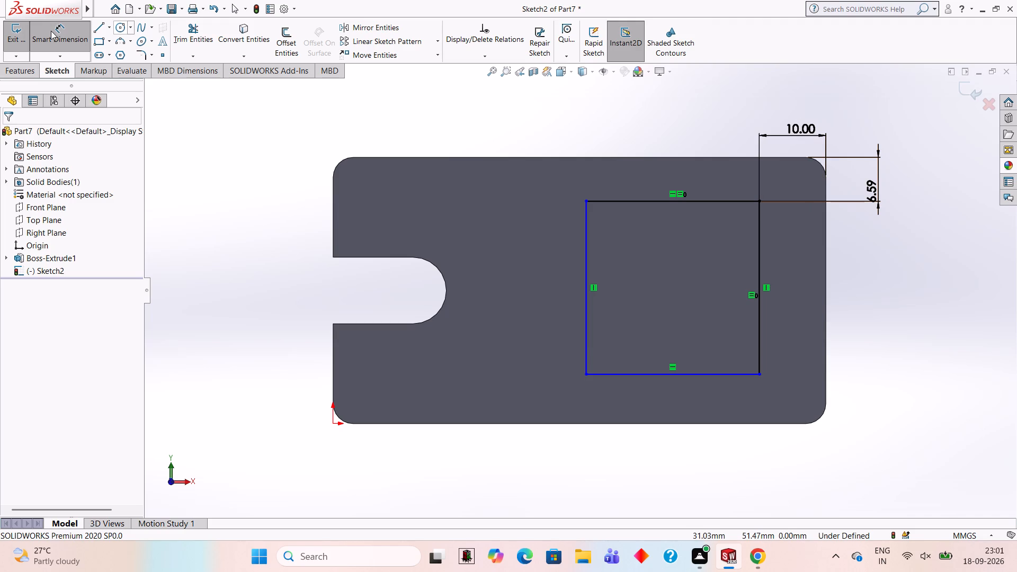
Sketch a short vertical line from the top-edge end of the plate's upper-right corner arc down to the arc's centre.
left_click(98, 29)
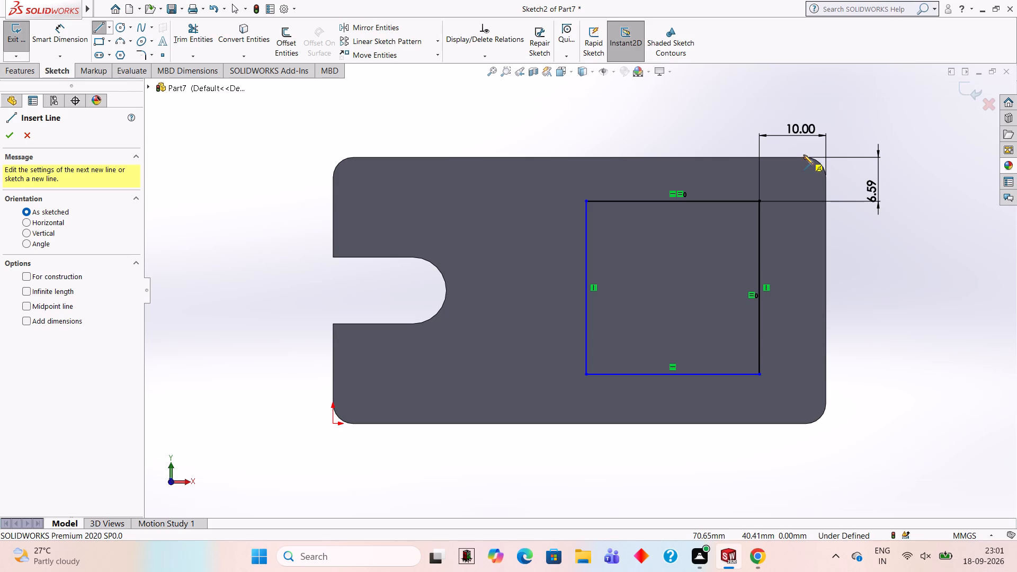
left_click(804, 155)
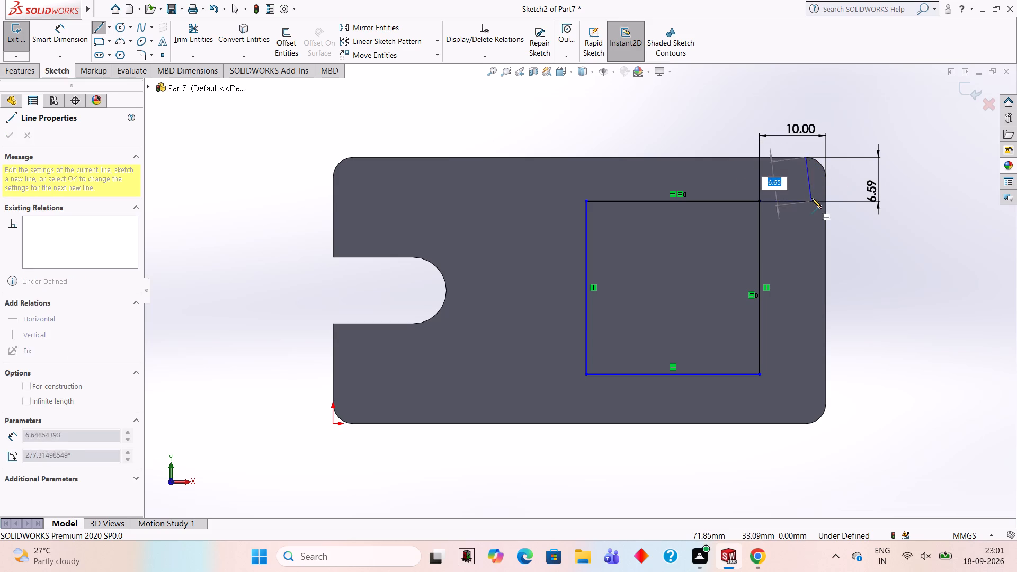
left_click(806, 180)
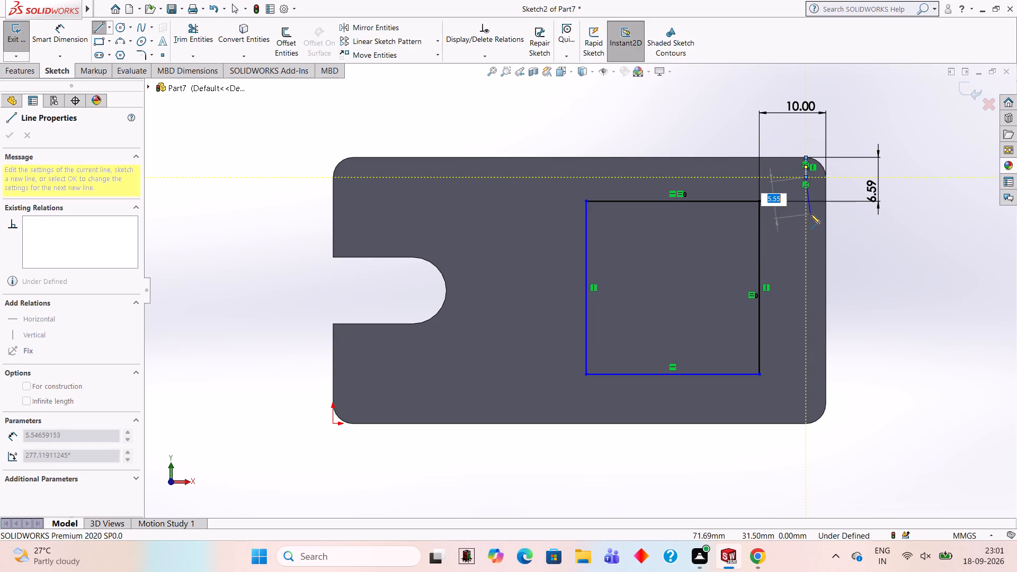
key("Escape")
Dimension the midpoint of the square's top side 18 mm horizontally from the lower end of the short corner line.
left_click(60, 42)
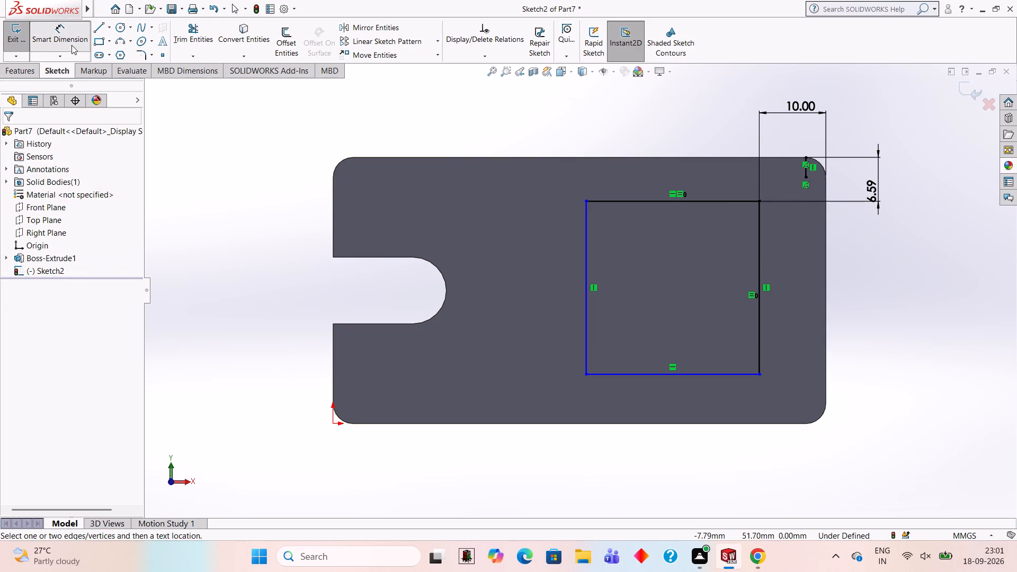
left_click(804, 176)
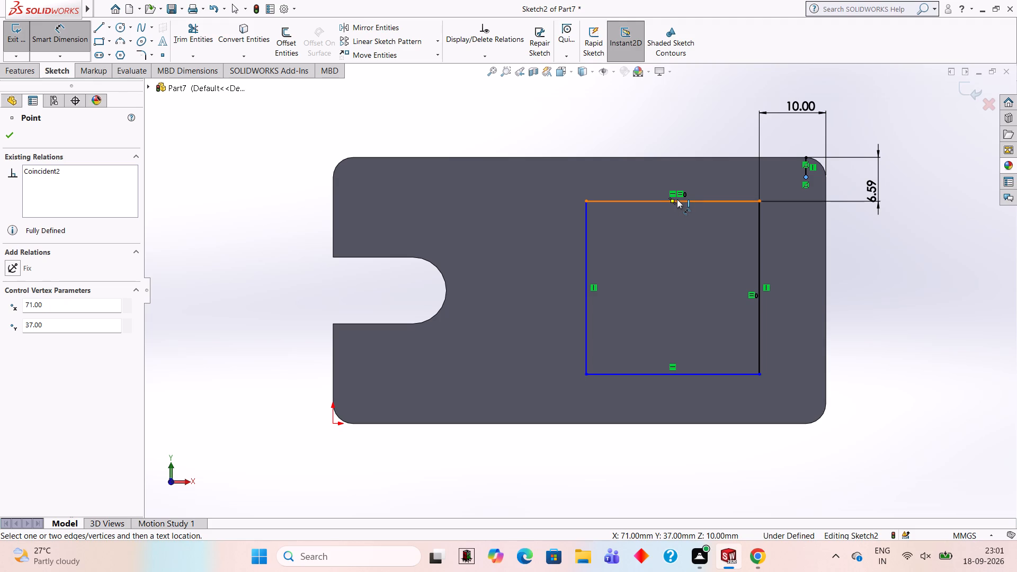
left_click(671, 200)
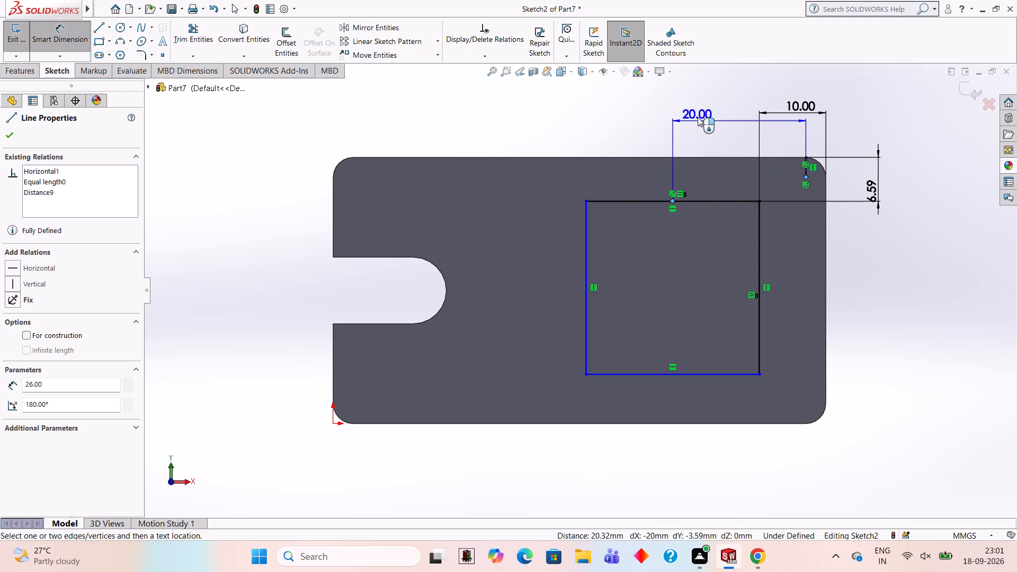
left_click(707, 101)
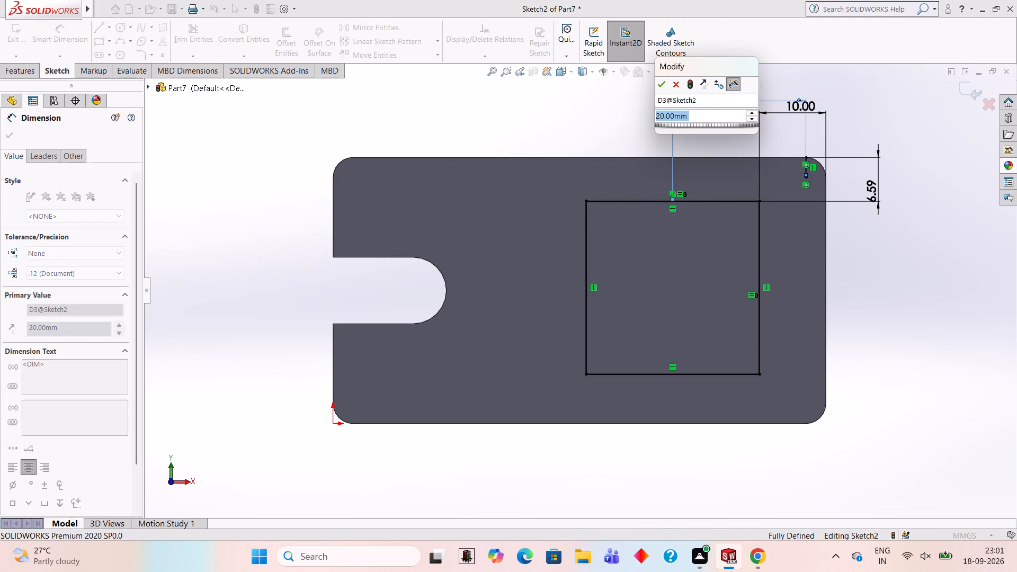
type("18")
key("Return")
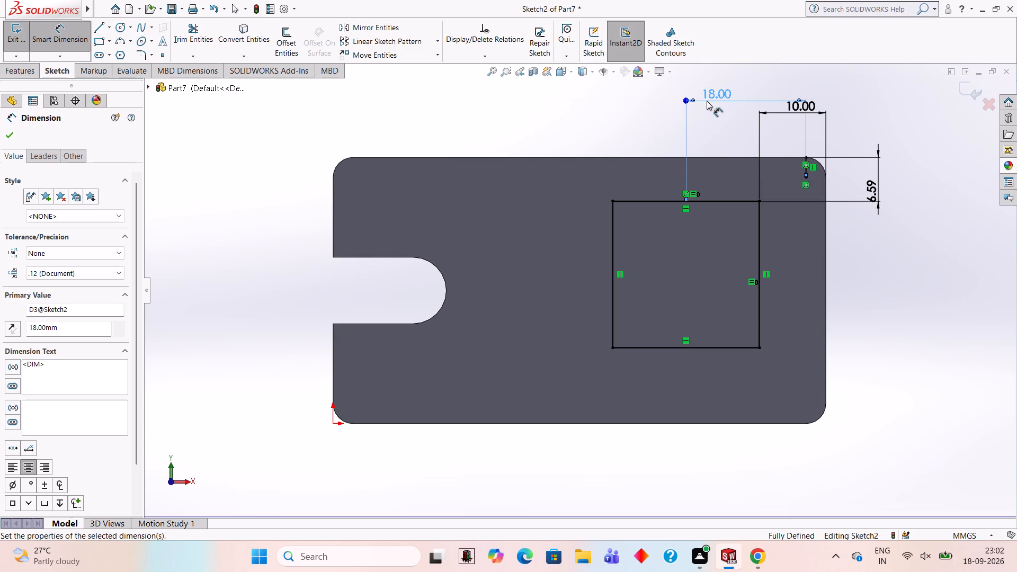
Undo the 18 mm value change on the dimension between the square's top midpoint and the corner line.
key("ctrl+z")
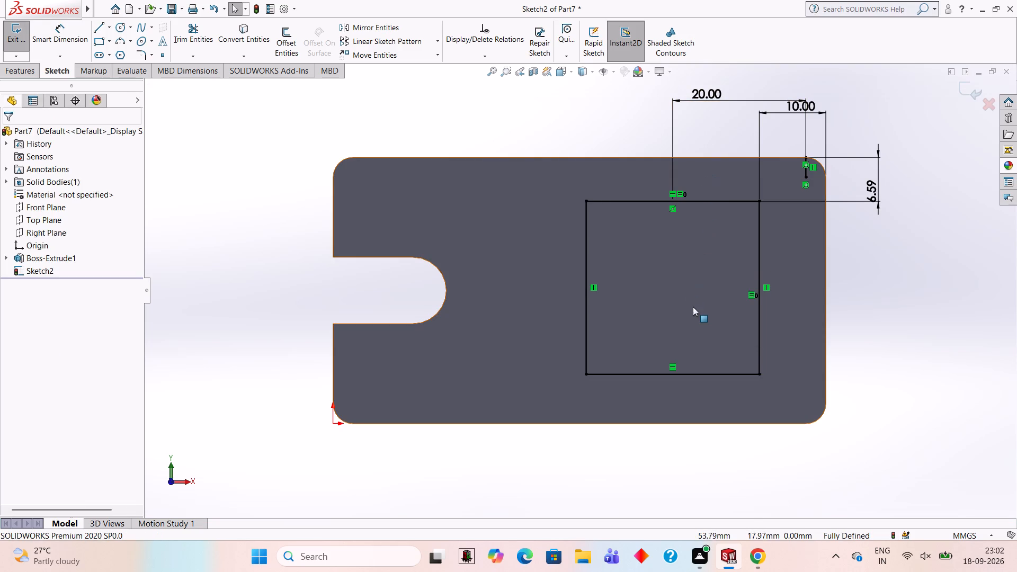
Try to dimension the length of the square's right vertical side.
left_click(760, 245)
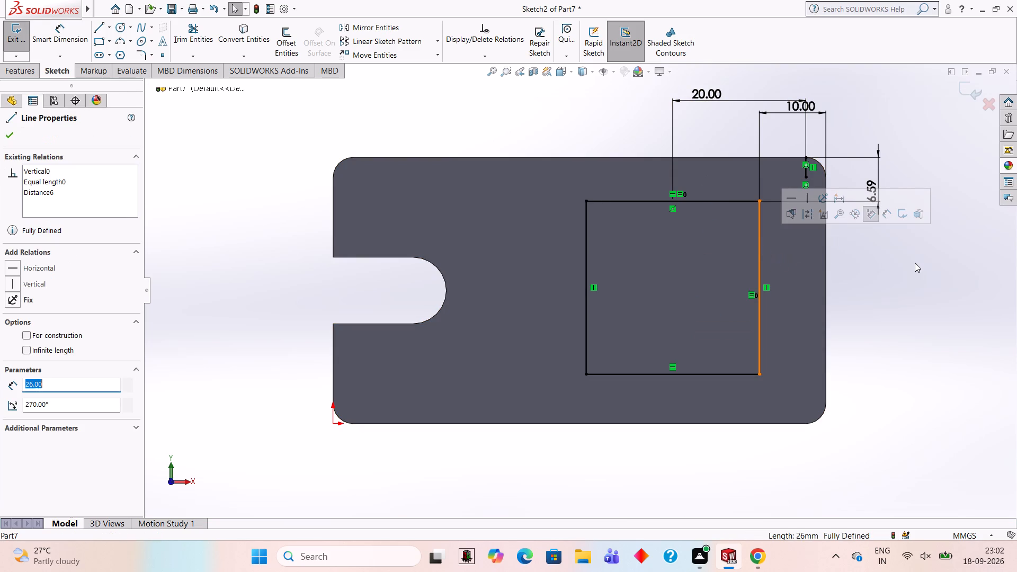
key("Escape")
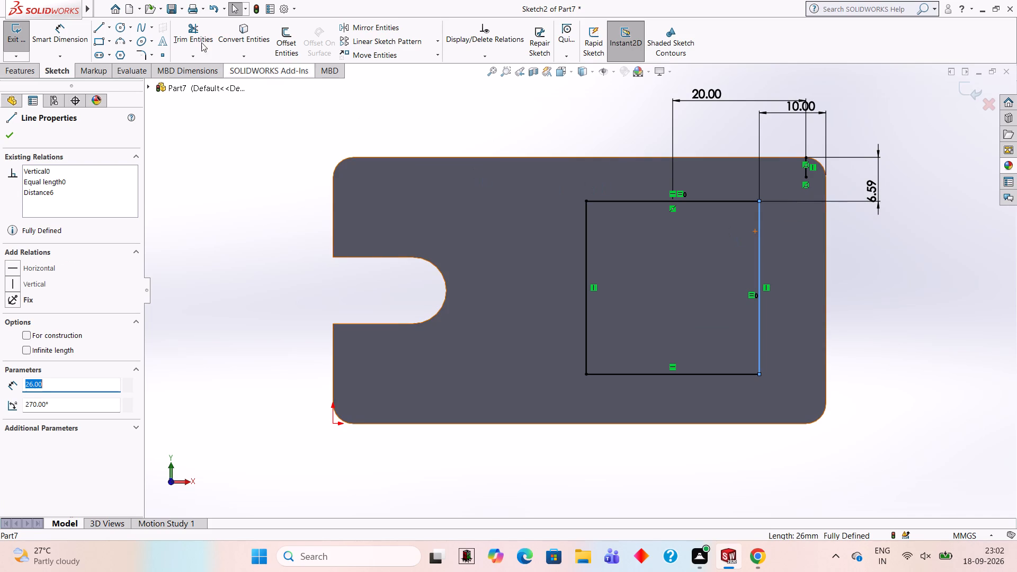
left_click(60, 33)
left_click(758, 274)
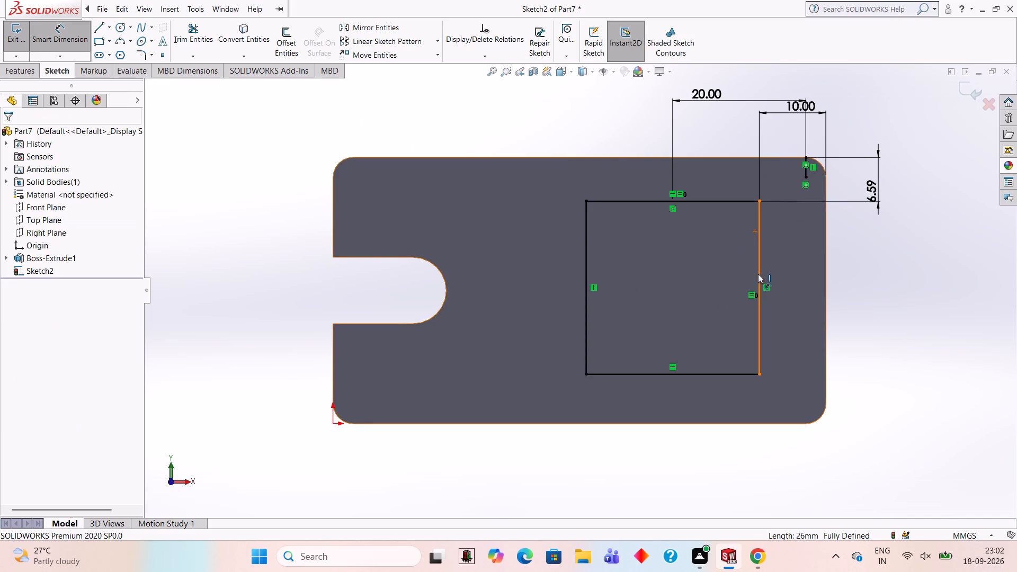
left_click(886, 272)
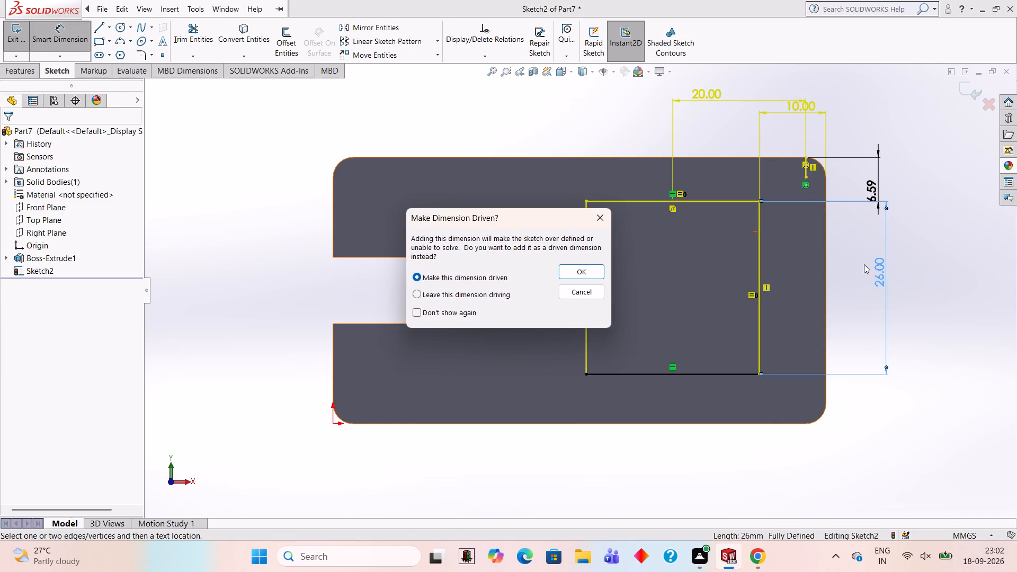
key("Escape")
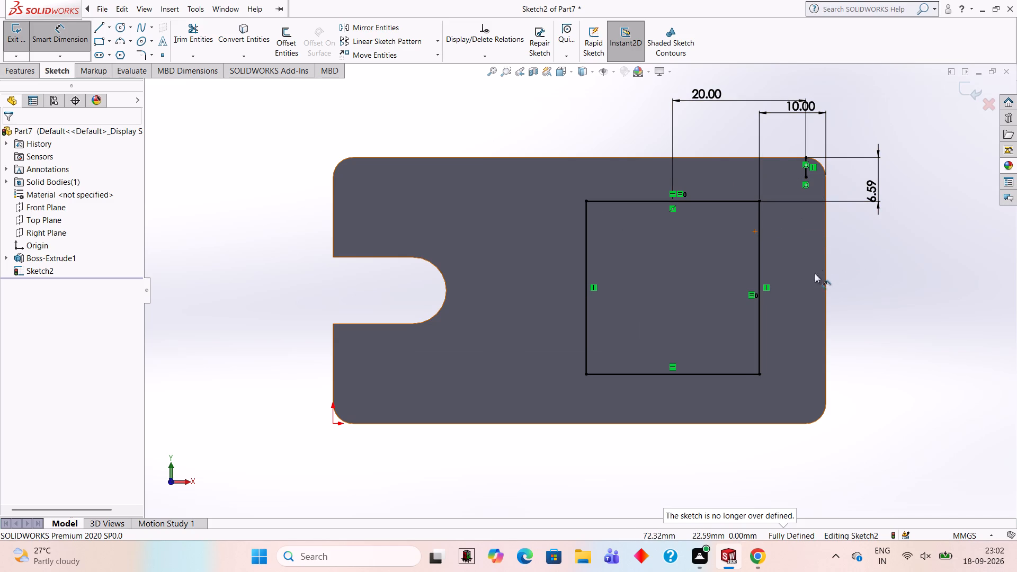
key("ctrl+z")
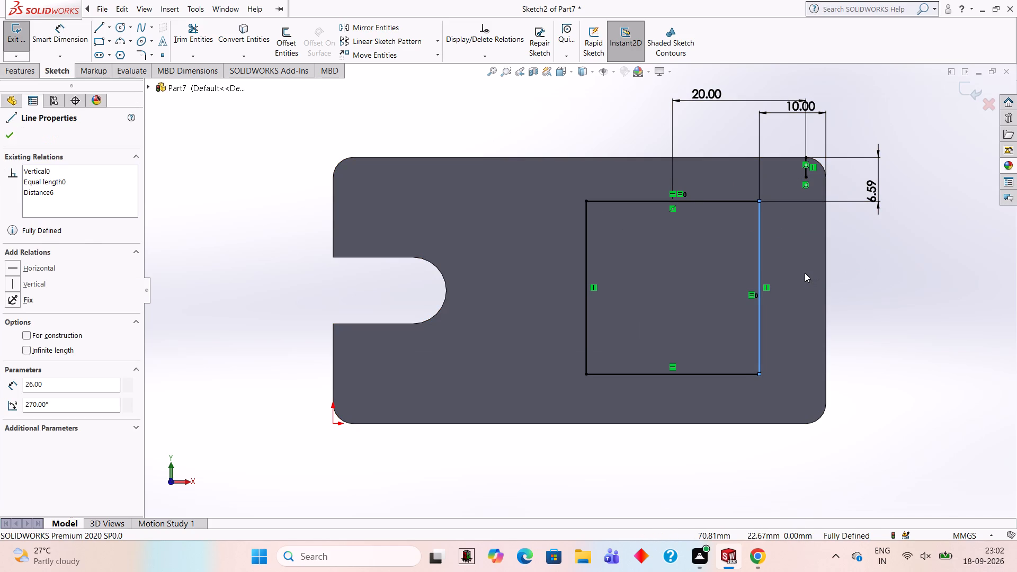
Undo the horizontal dimension between the square's top-side midpoint and the short corner line.
key("ctrl+z")
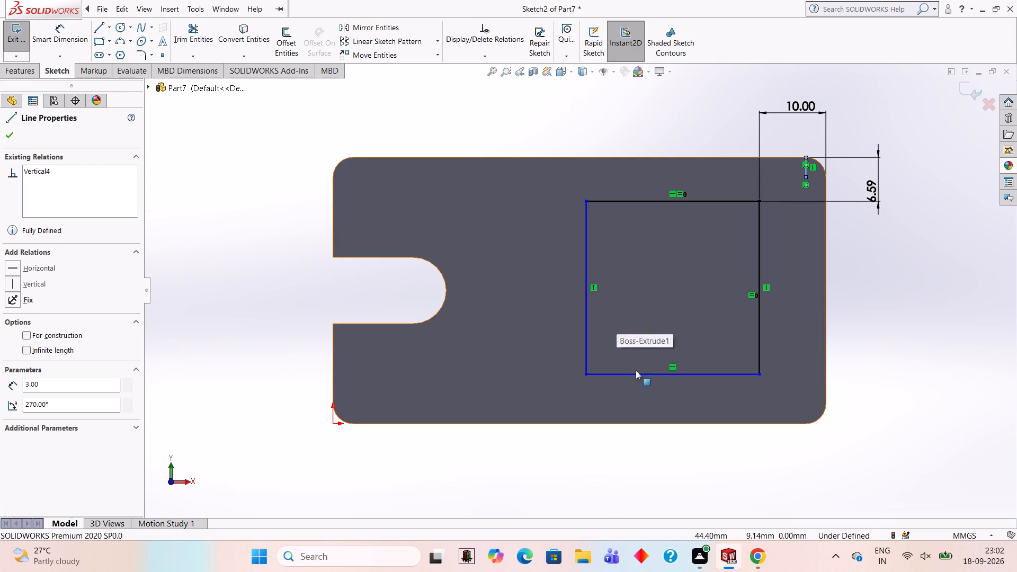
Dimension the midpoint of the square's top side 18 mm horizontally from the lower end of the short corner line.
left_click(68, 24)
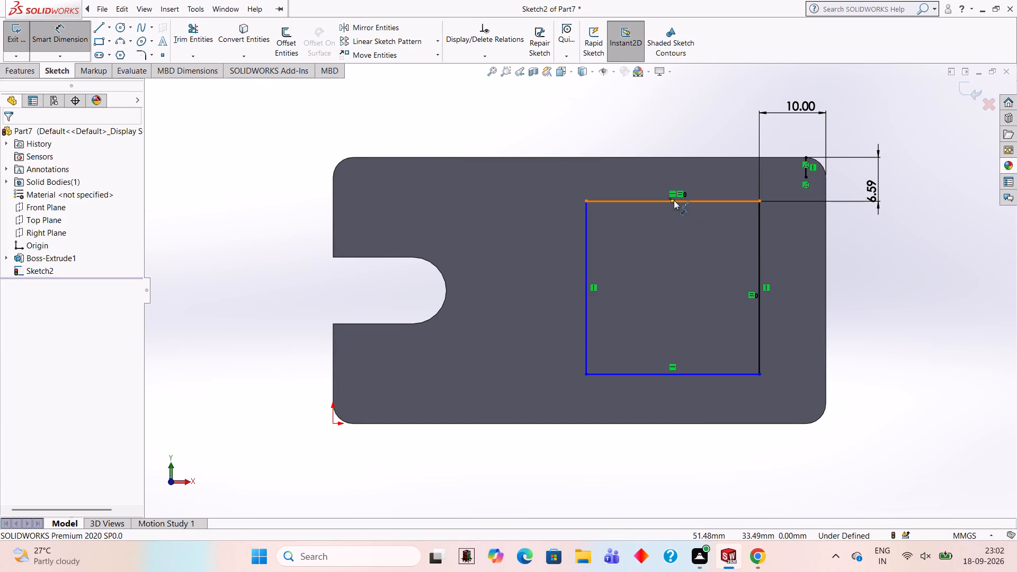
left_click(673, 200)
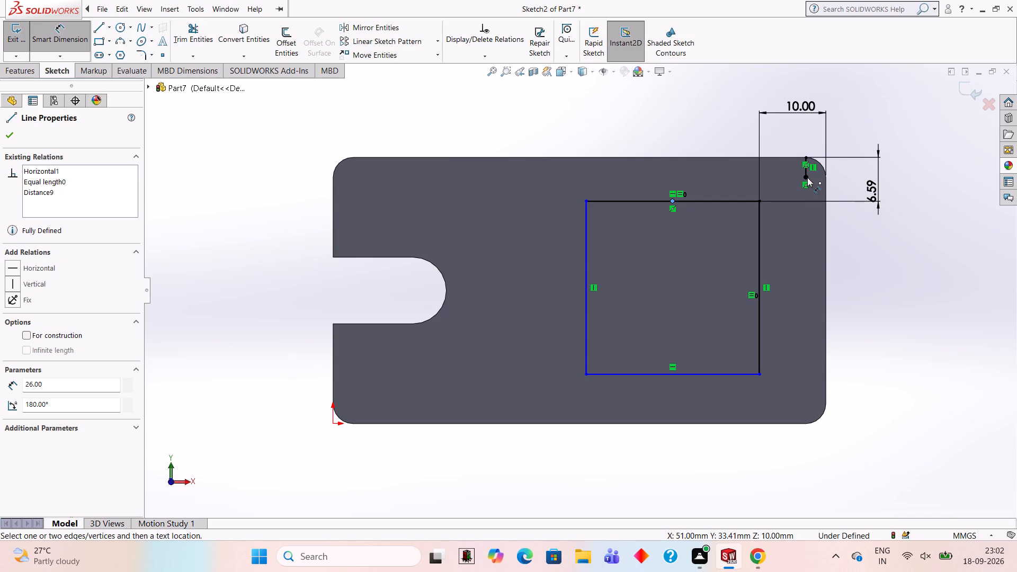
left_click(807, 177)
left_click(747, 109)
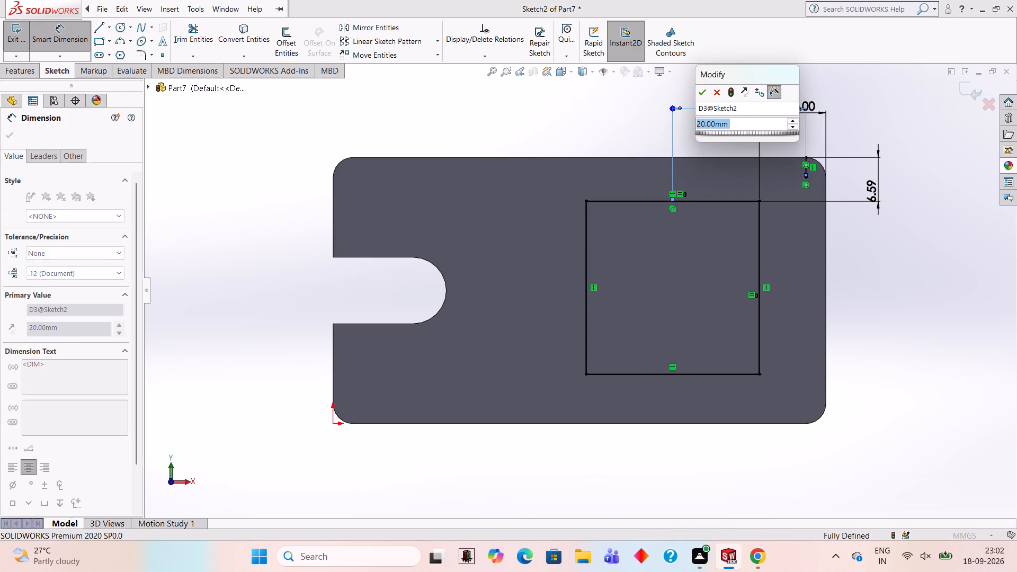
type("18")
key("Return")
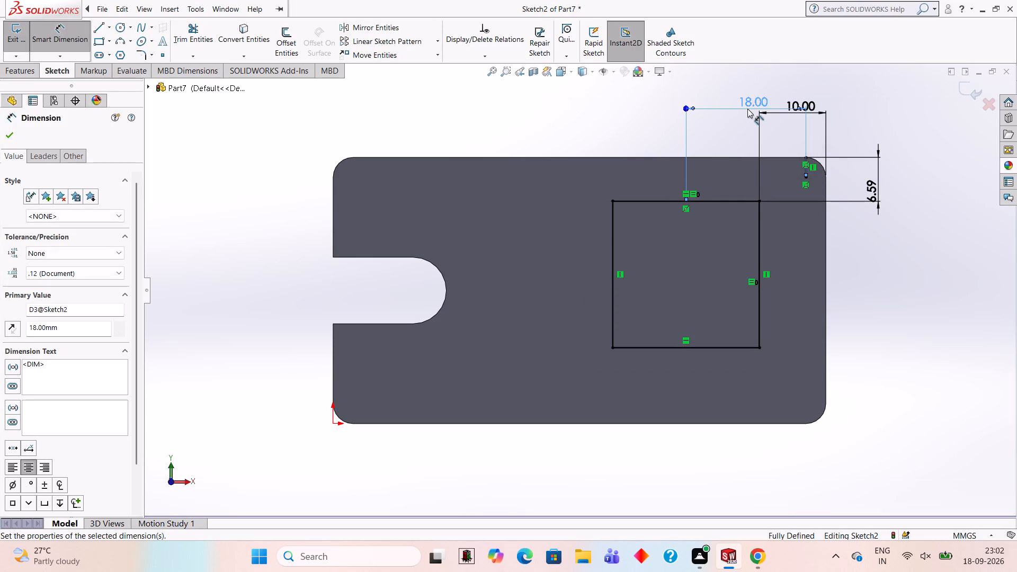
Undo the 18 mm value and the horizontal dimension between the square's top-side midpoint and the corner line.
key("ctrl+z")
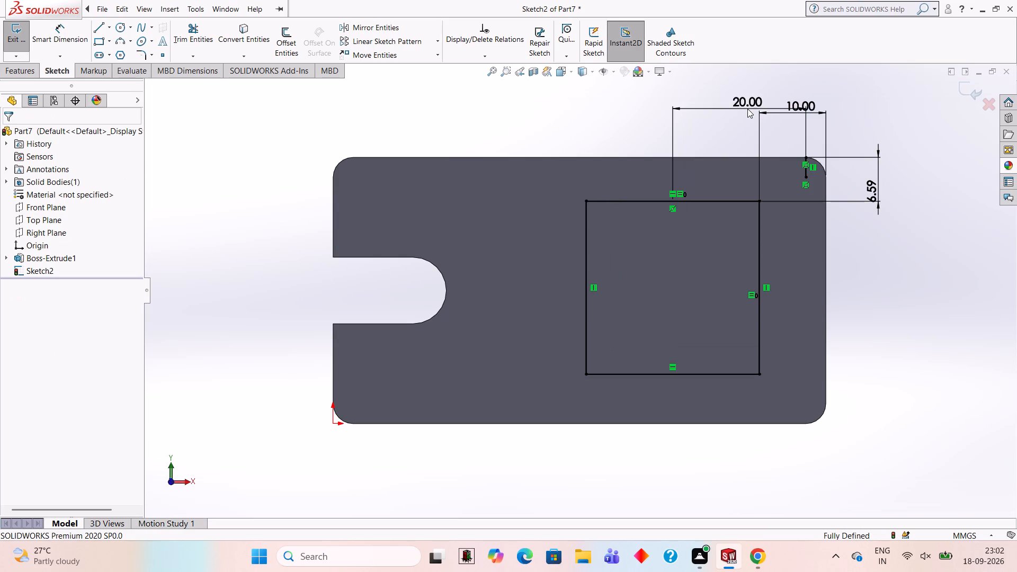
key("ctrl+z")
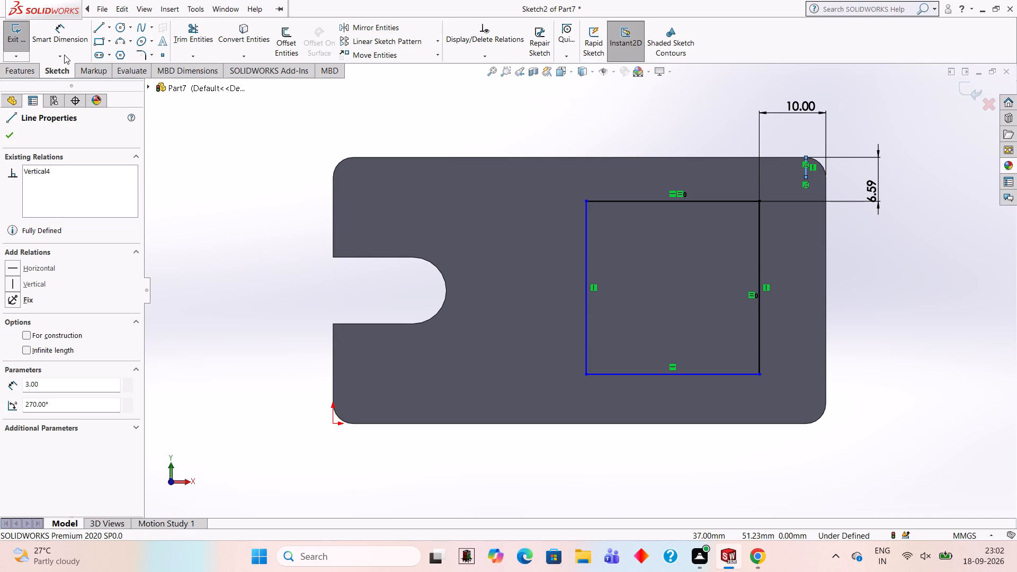
Dimension the square's top-side midpoint horizontally from the lower end of the short corner line at 18 mm.
left_click(67, 49)
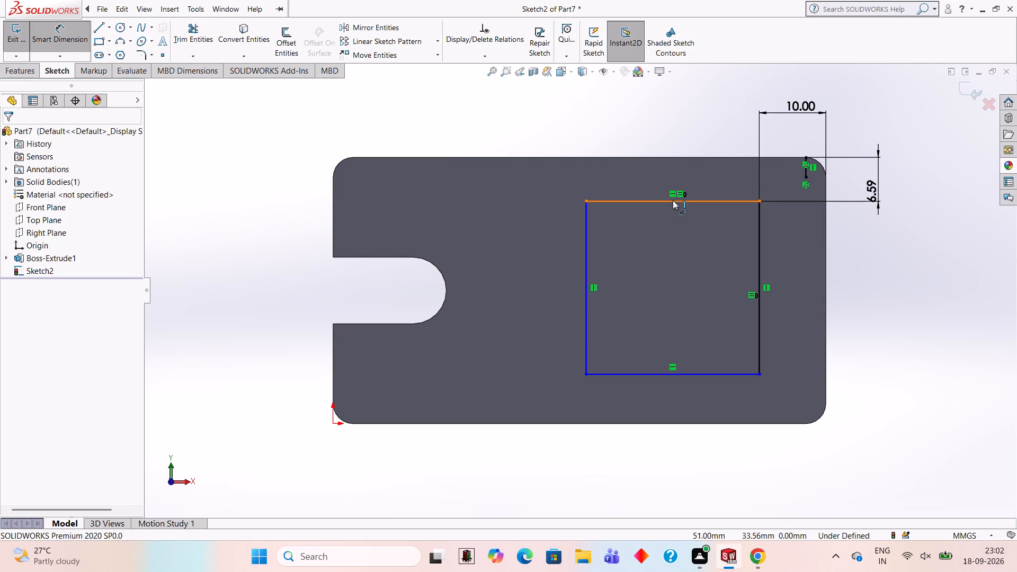
left_click(673, 201)
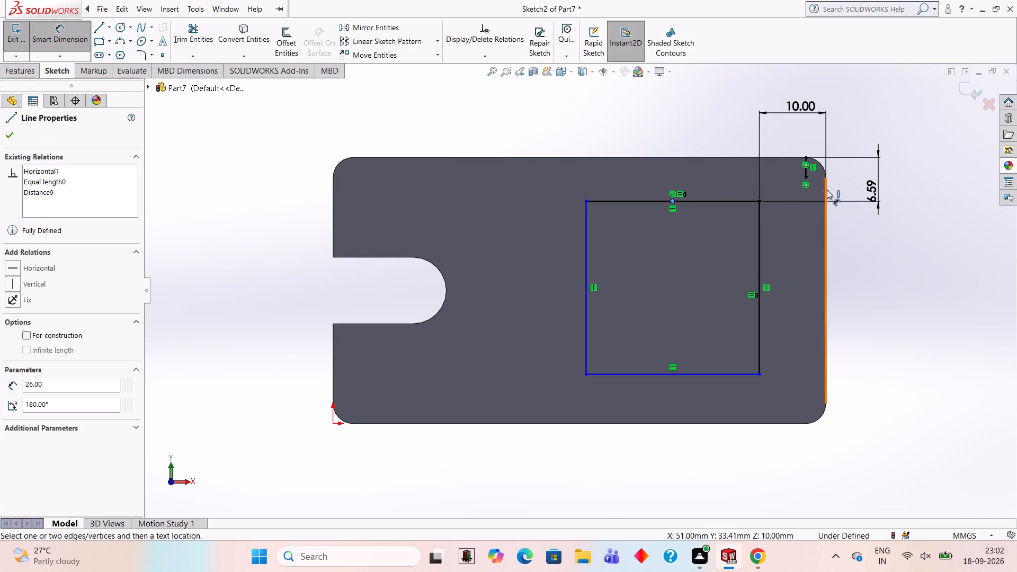
left_click(806, 175)
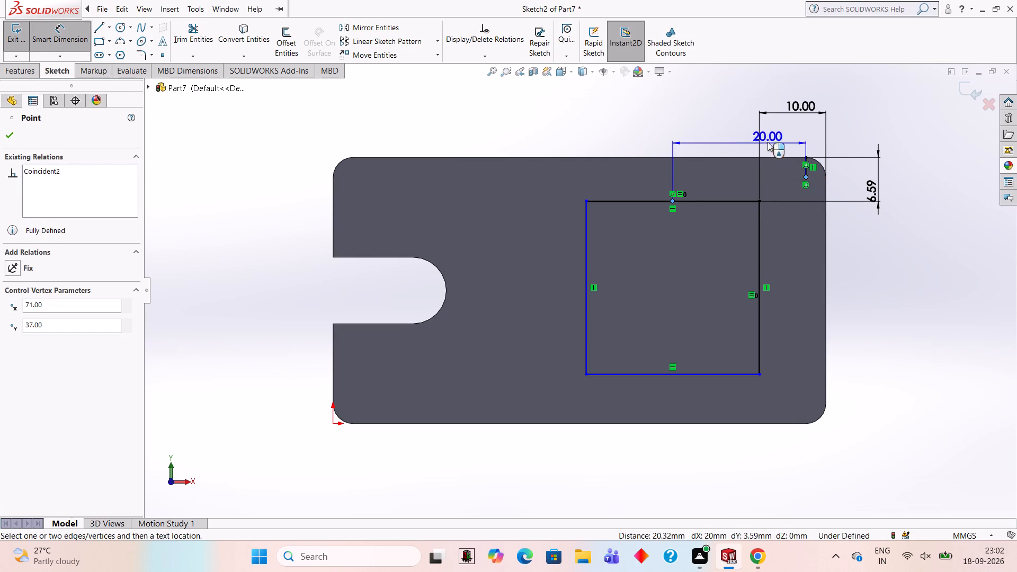
left_click(760, 99)
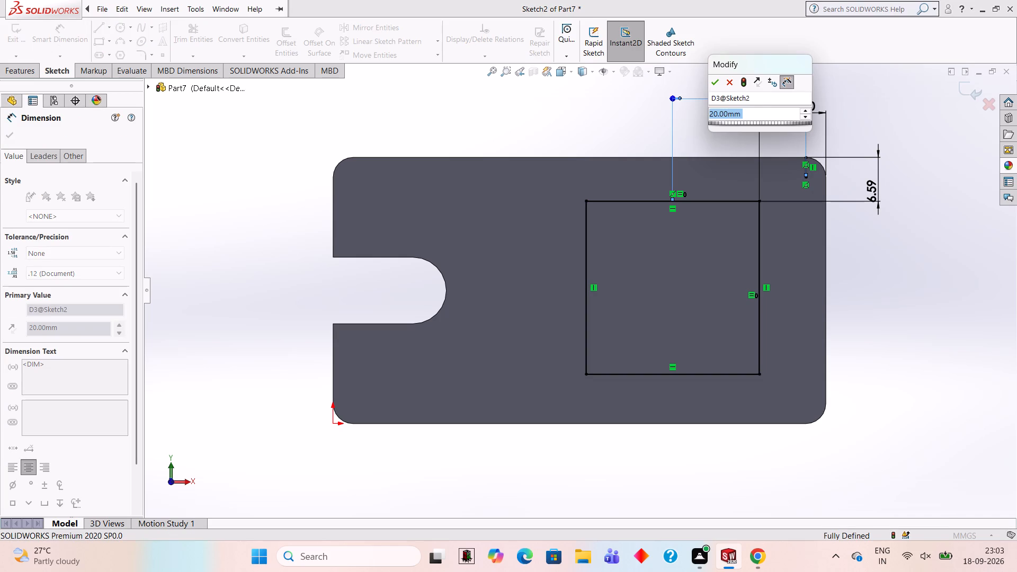
type("18")
key("Return")
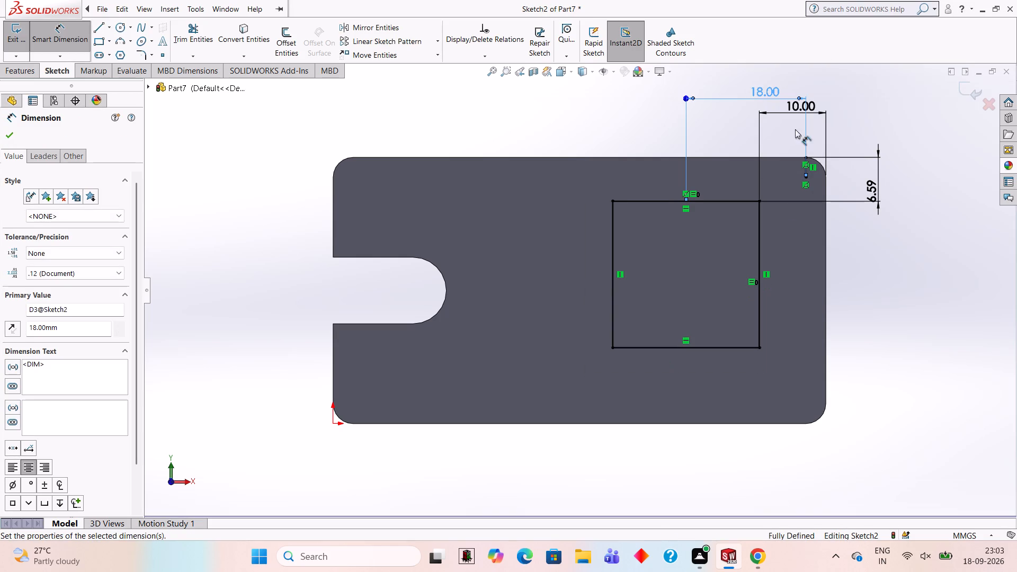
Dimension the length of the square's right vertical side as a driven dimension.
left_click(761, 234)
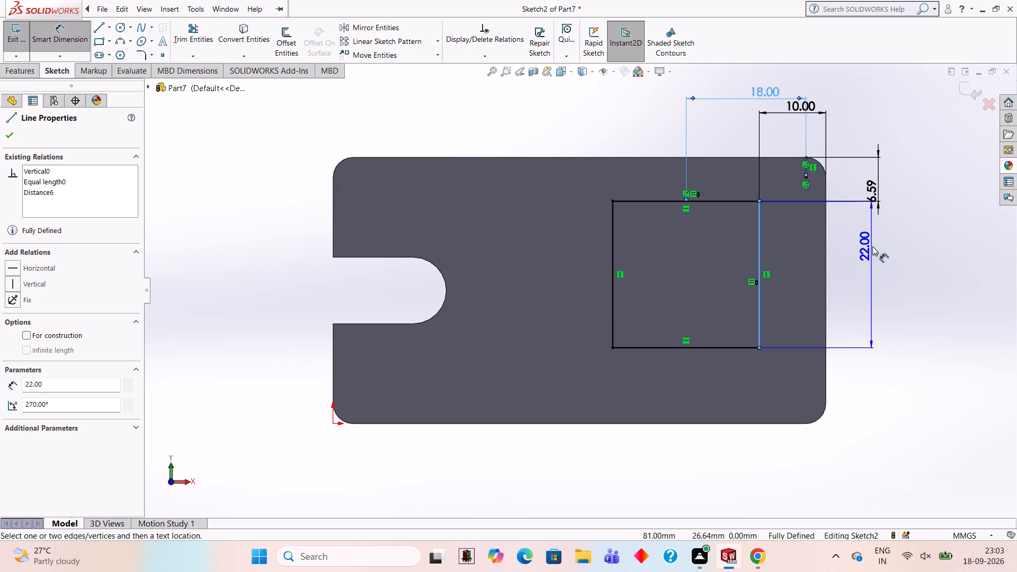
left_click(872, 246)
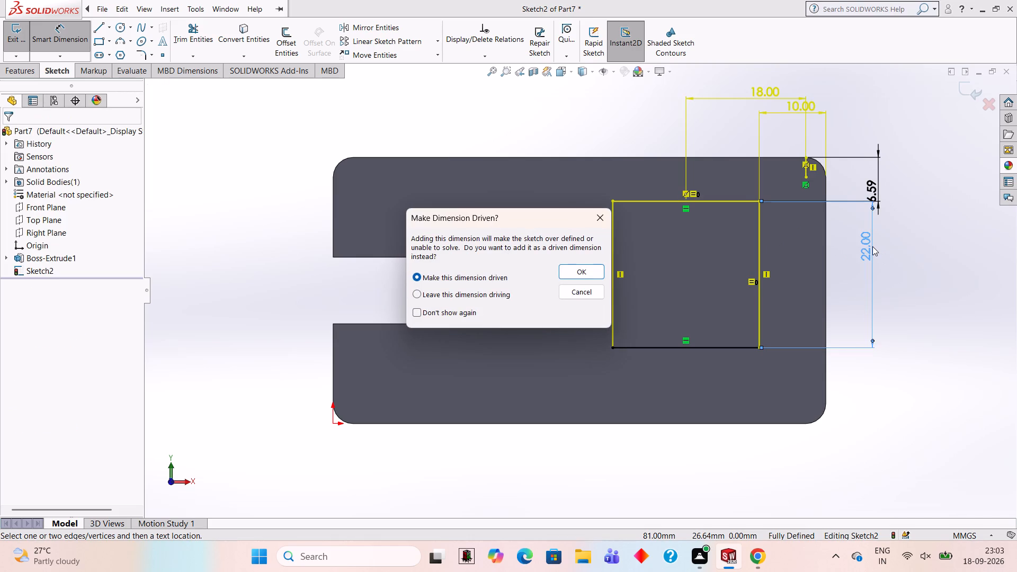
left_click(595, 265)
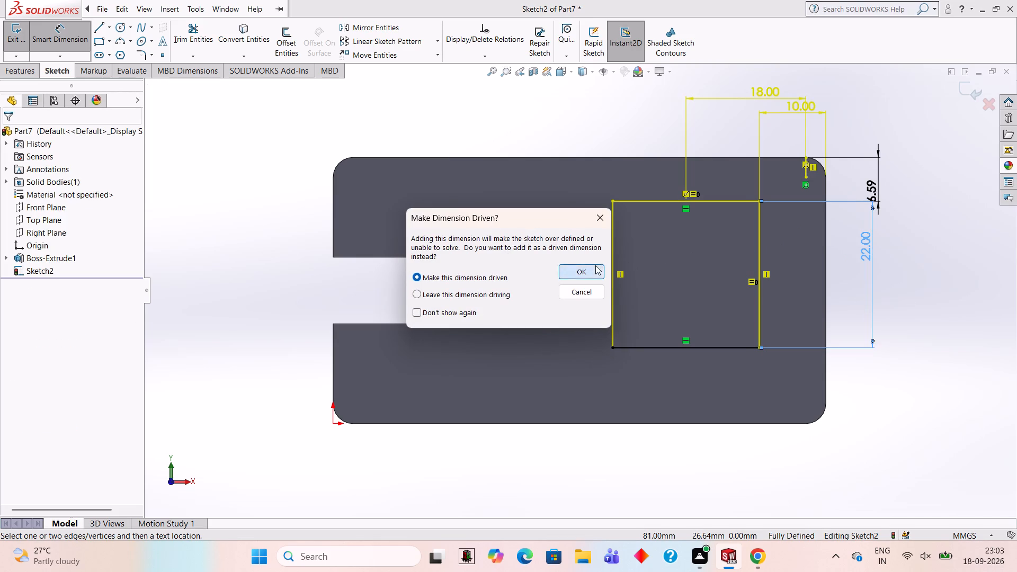
Delete the 10 mm horizontal dimension between the square's right side and the plate's right edge.
right_click(811, 112)
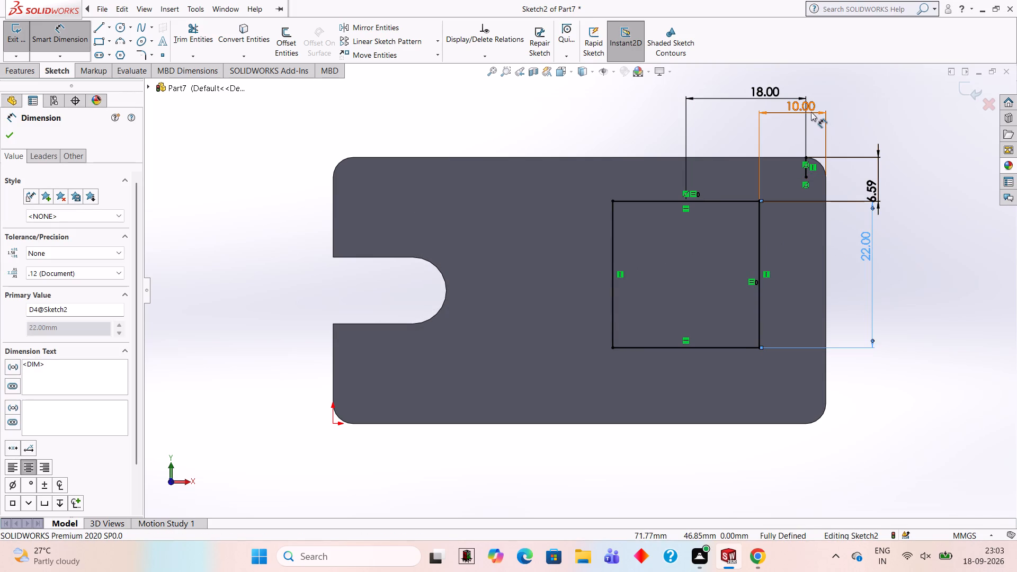
key("Escape")
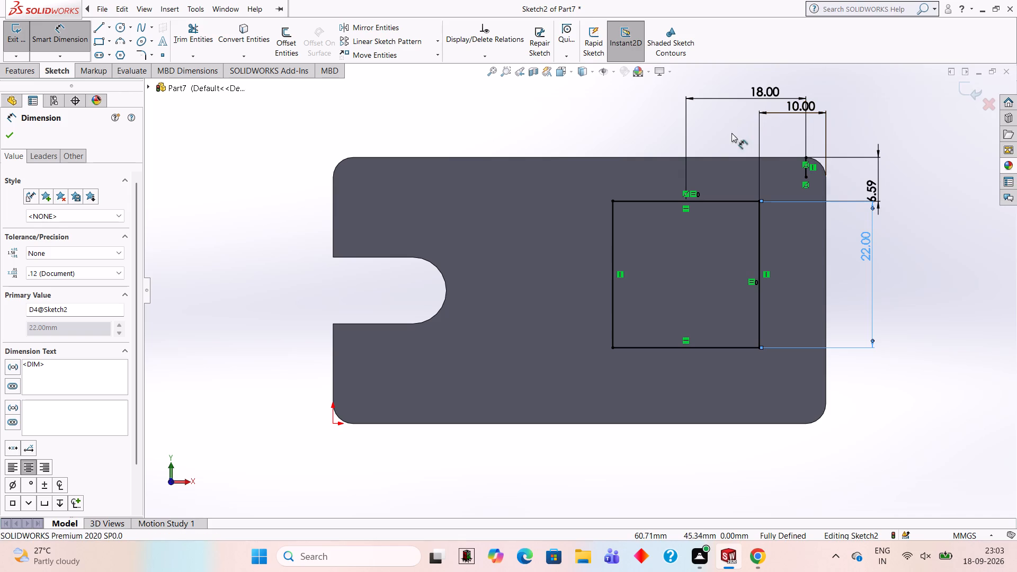
right_click(778, 113)
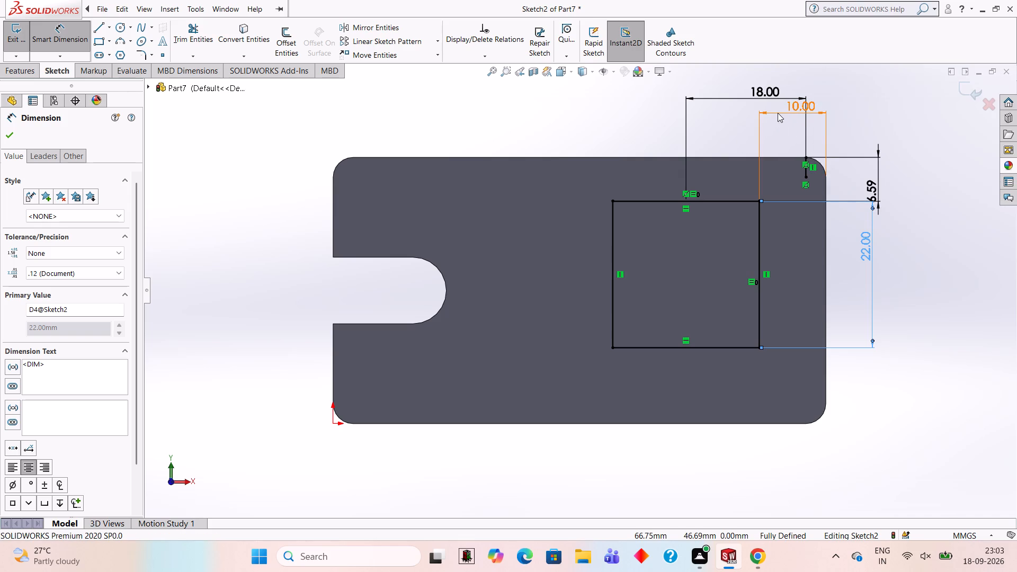
left_click(738, 145)
left_click(790, 109)
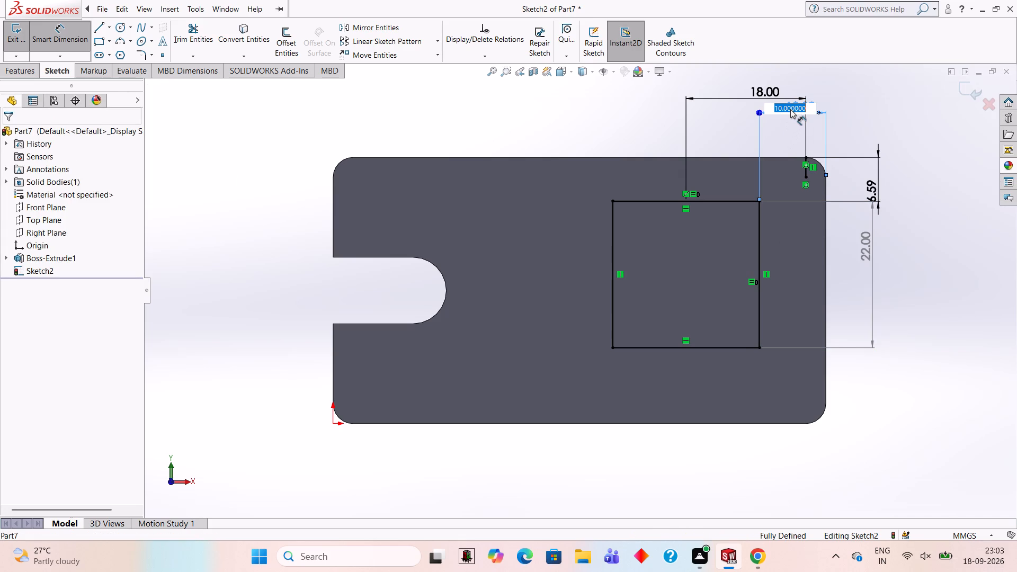
key("Escape")
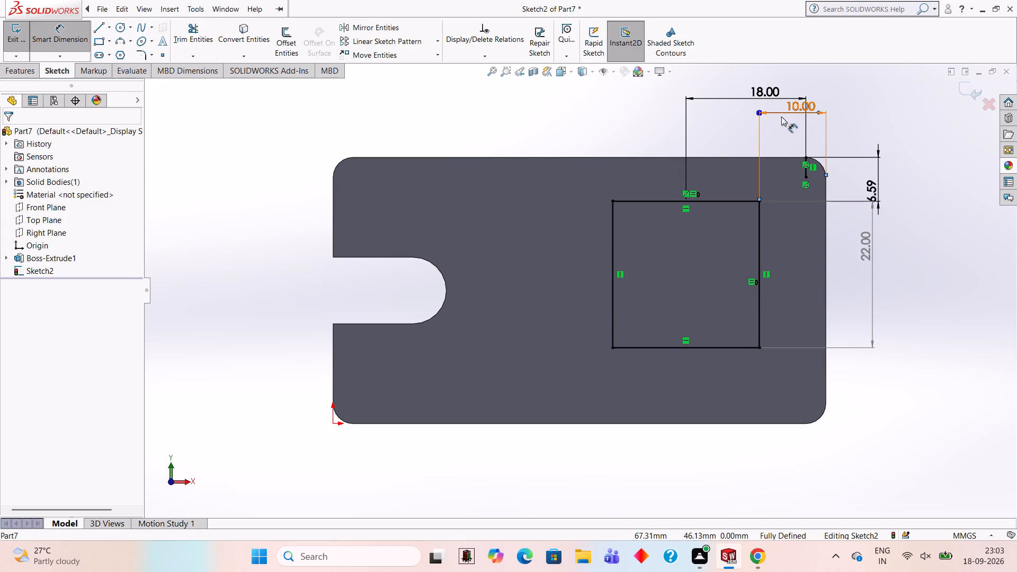
key("Escape")
right_click(797, 106)
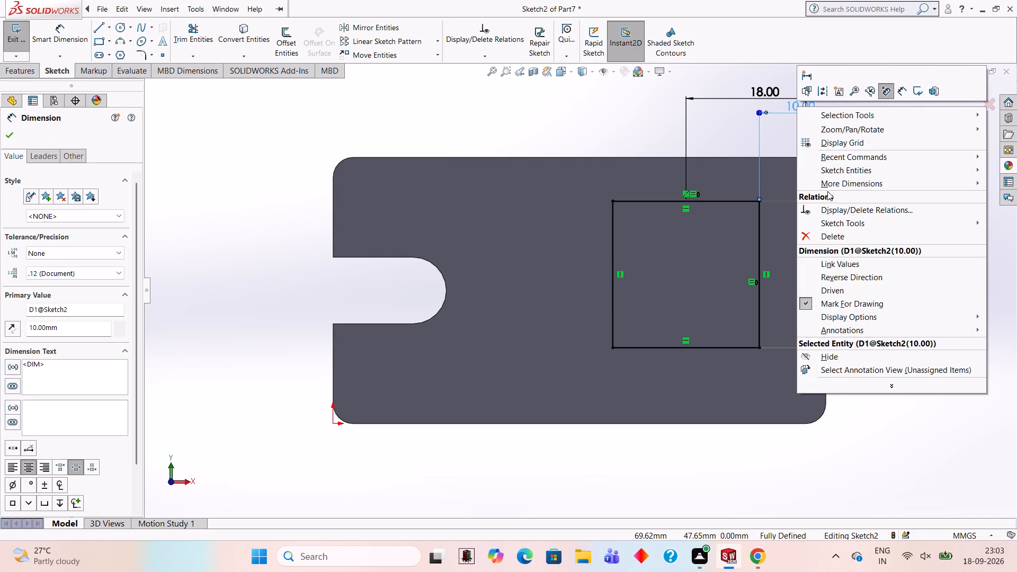
left_click(847, 235)
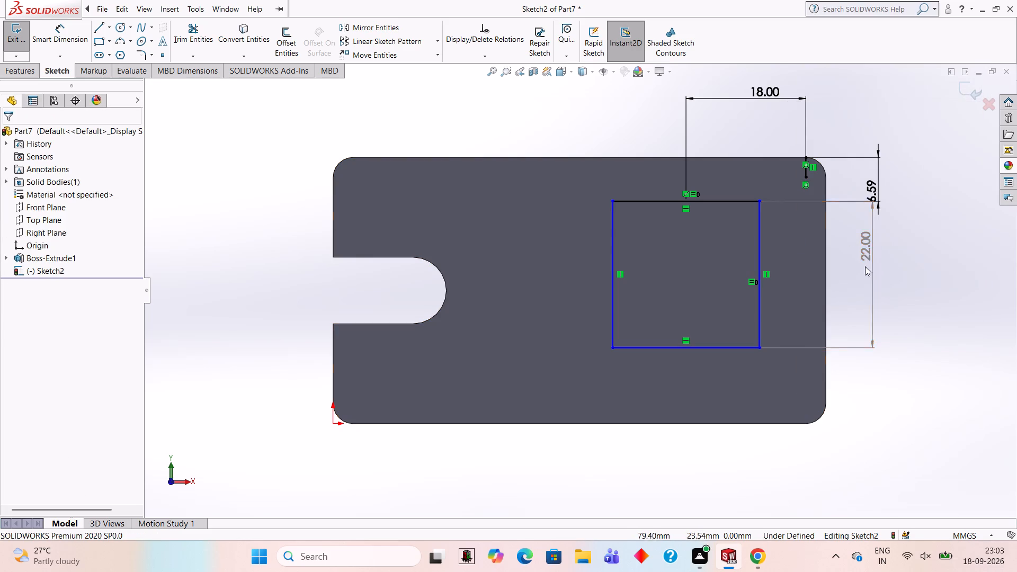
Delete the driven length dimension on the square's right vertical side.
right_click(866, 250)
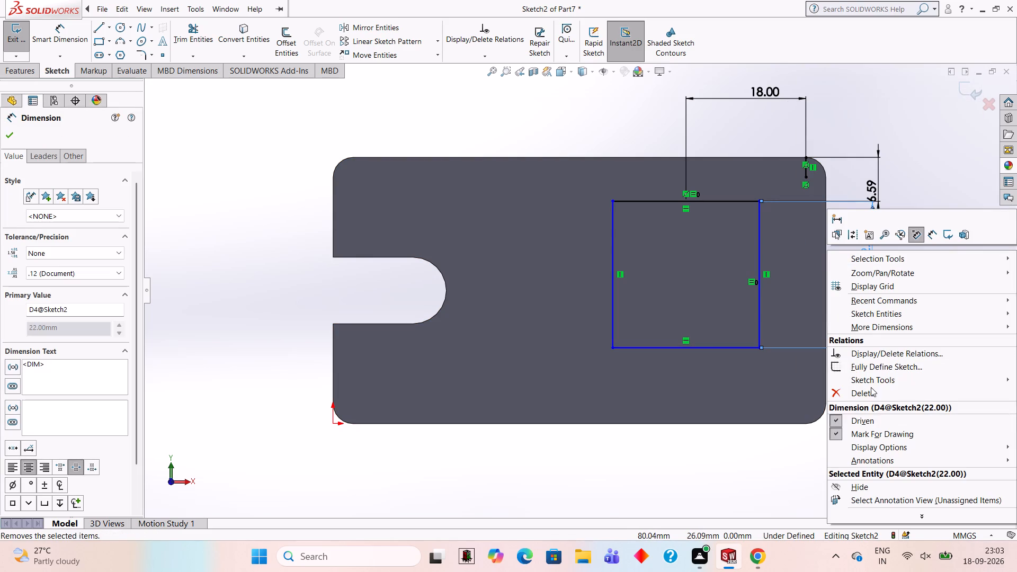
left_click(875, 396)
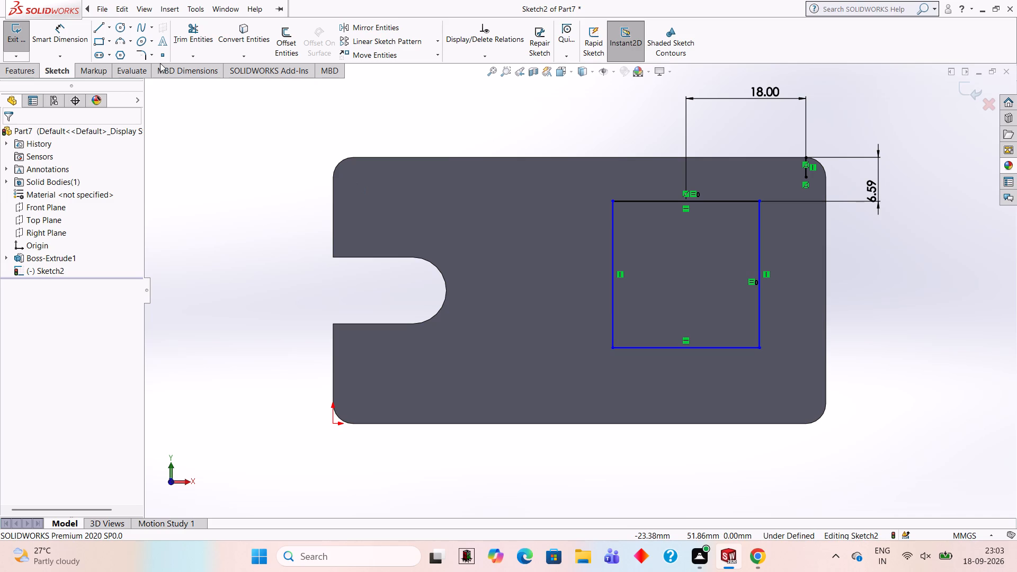
Dimension the length of the square's right vertical side and set it to 26 mm.
left_click(72, 21)
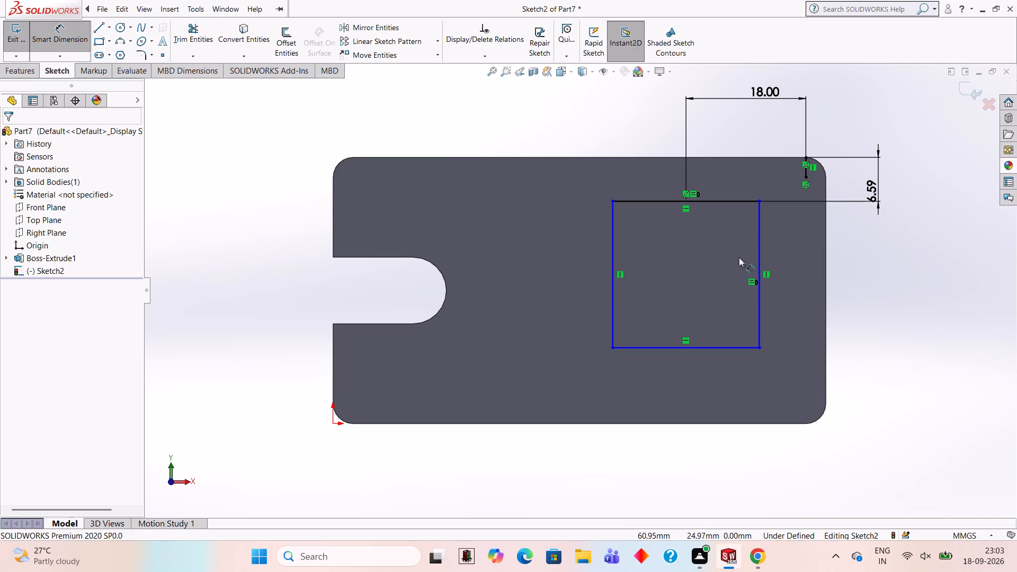
left_click(758, 267)
left_click(886, 264)
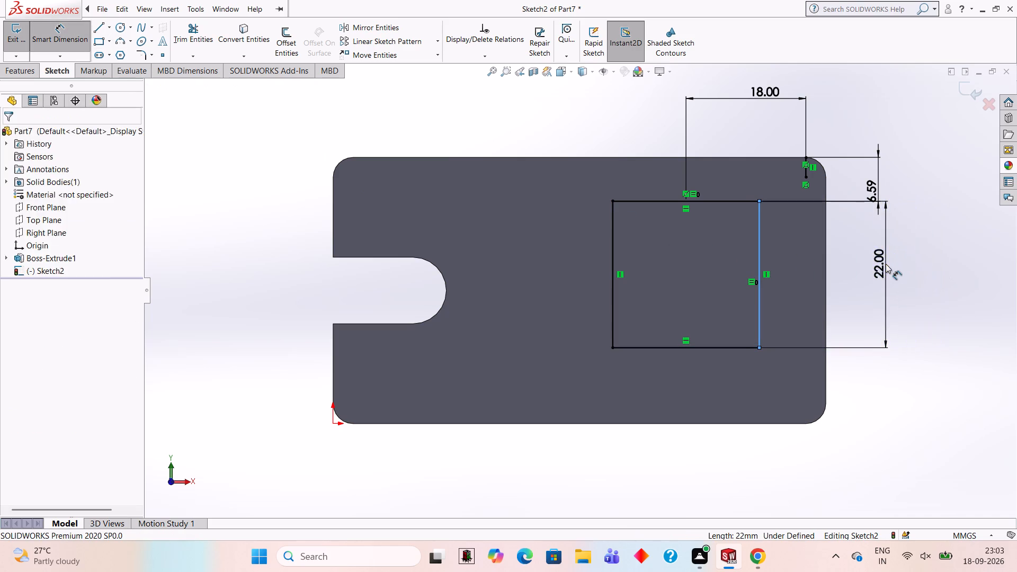
type("26")
key("Return")
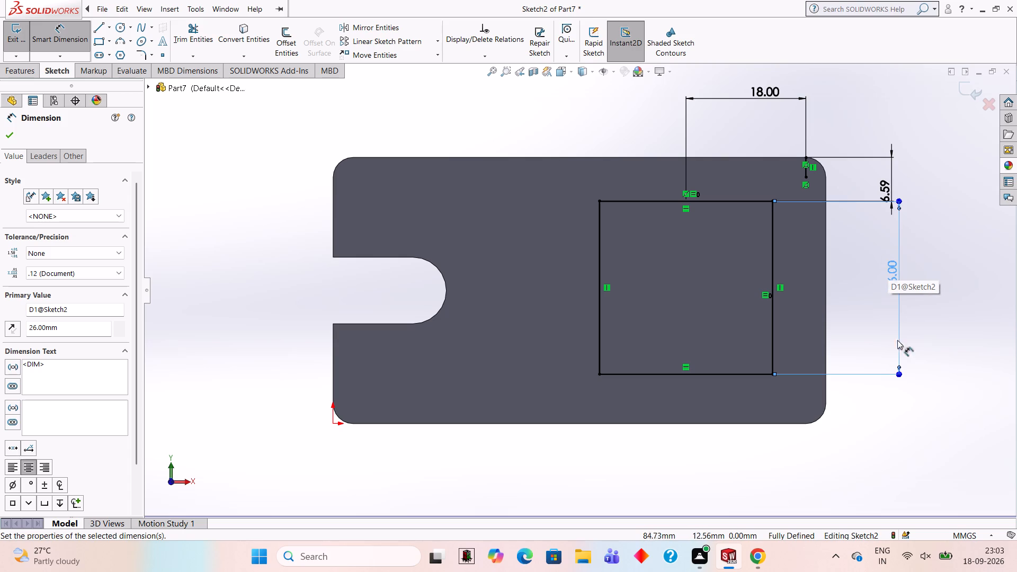
left_click(967, 310)
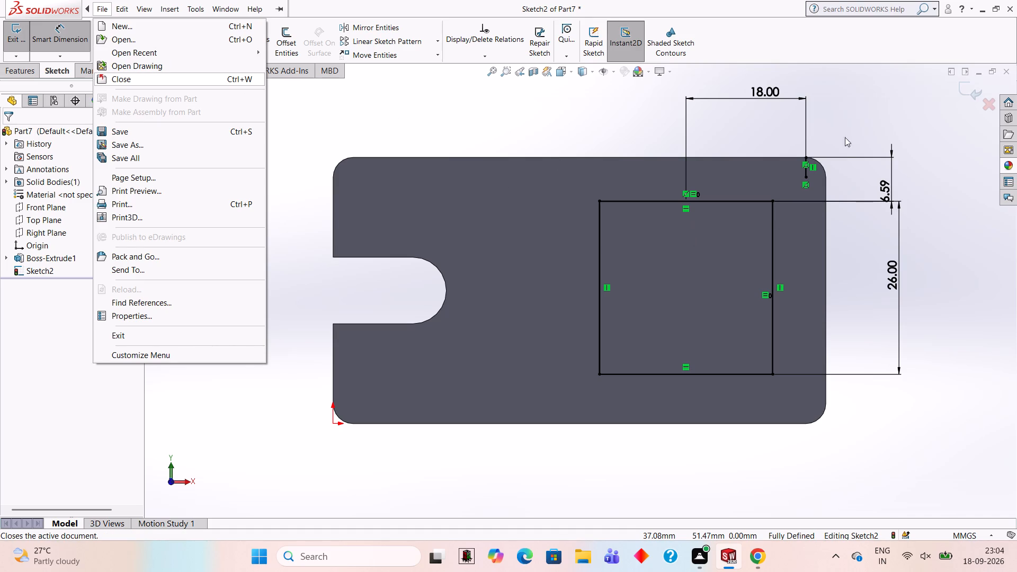
key("Escape")
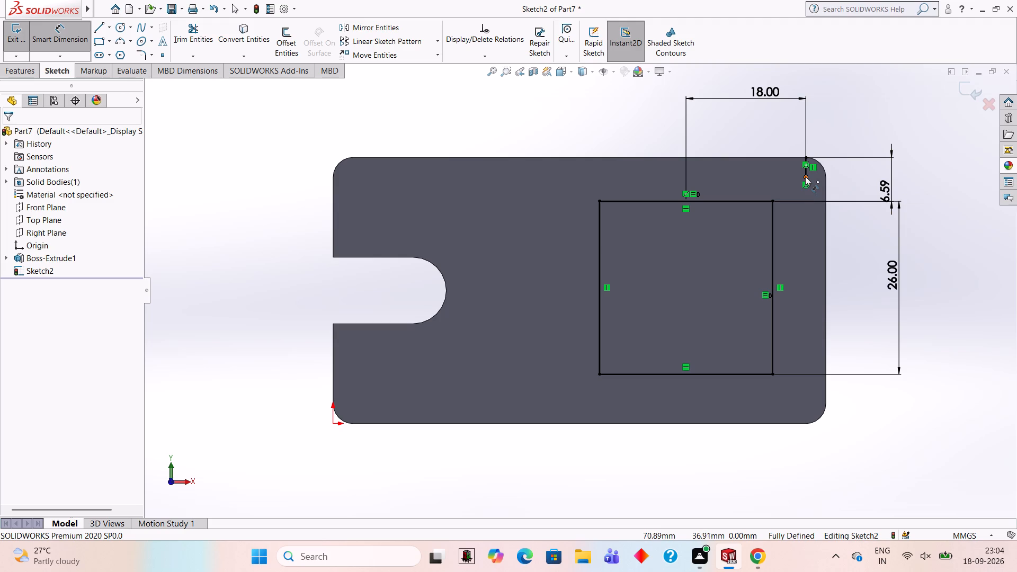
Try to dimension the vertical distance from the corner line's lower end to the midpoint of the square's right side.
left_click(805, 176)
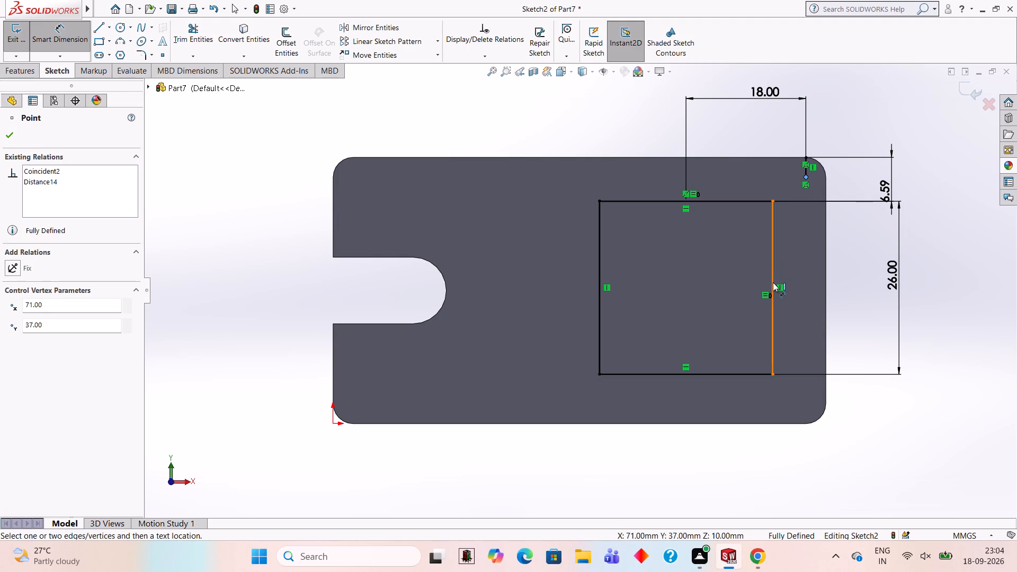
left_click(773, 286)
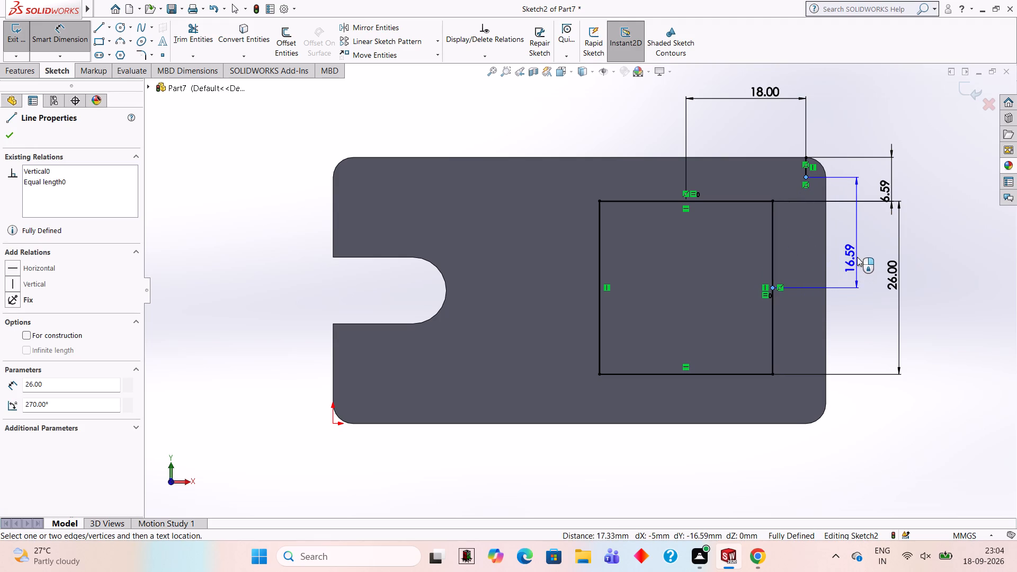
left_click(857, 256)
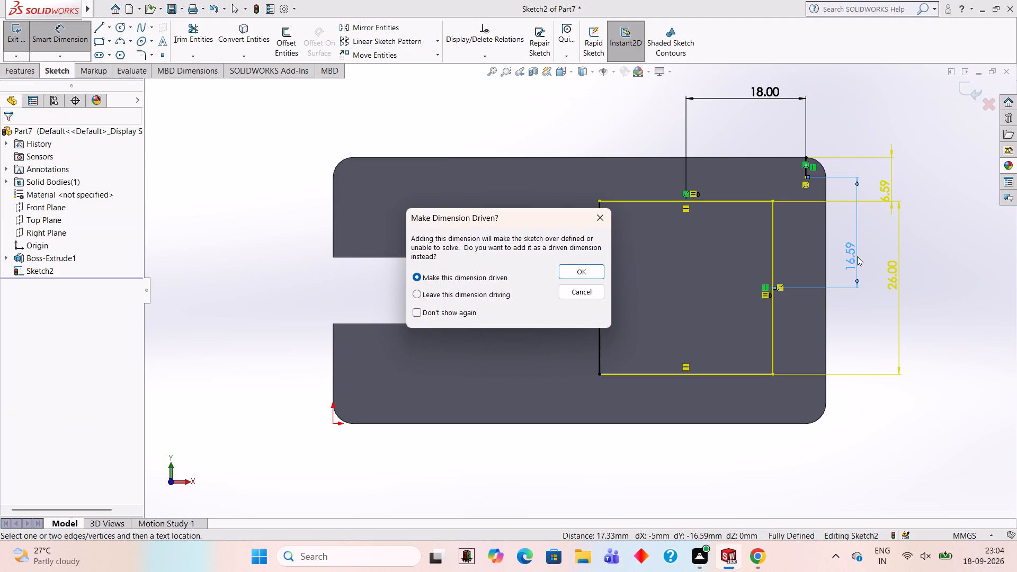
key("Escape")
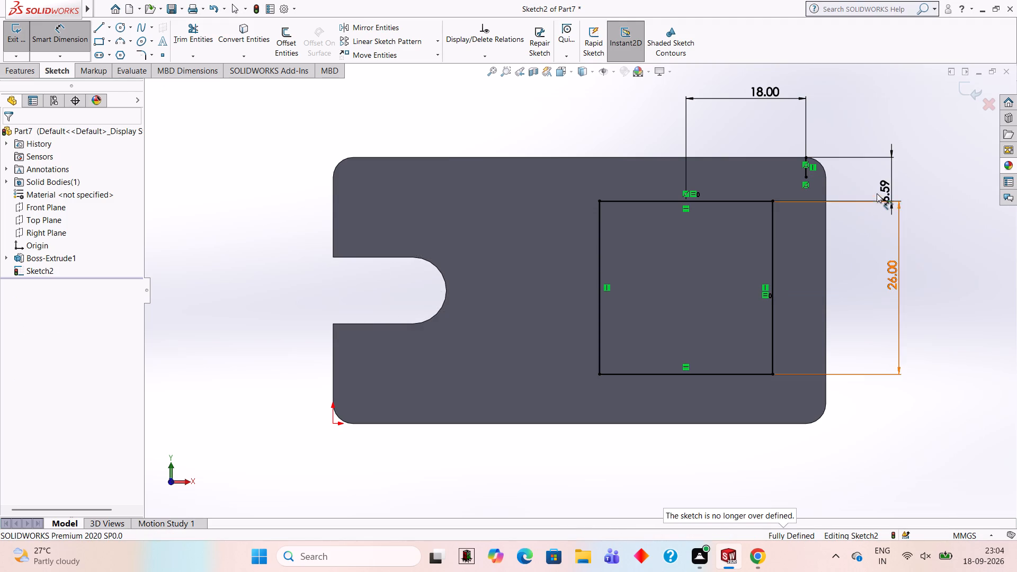
Delete the 26 mm length dimension on the square's right vertical side.
right_click(885, 179)
key("Escape")
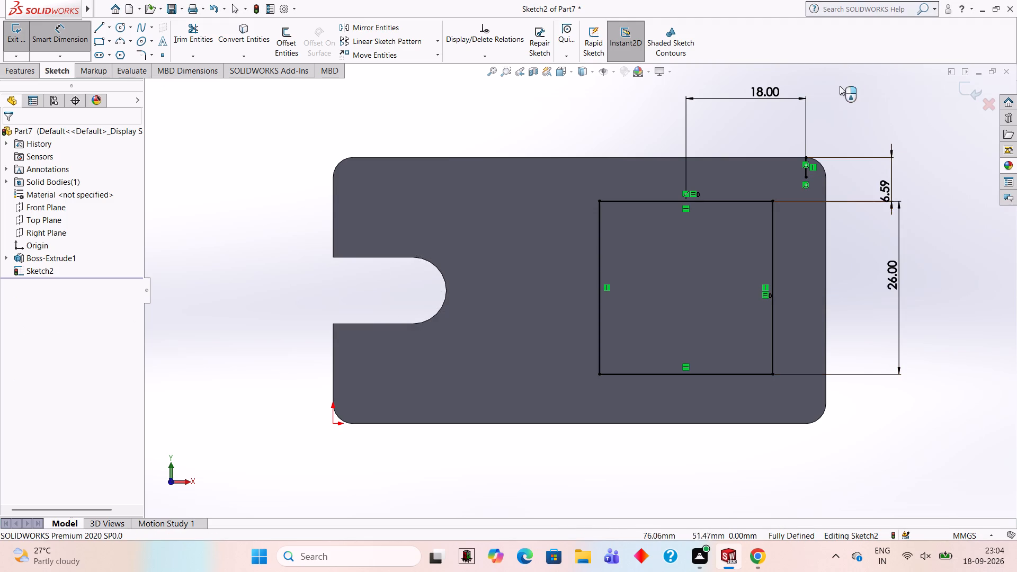
right_click(887, 195)
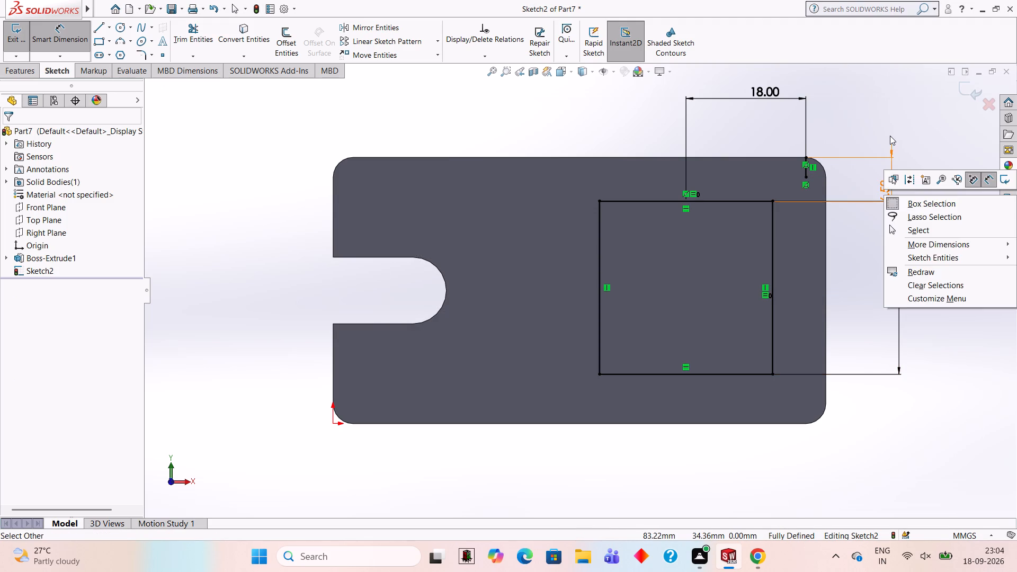
key("Escape")
right_click(891, 271)
key("Escape")
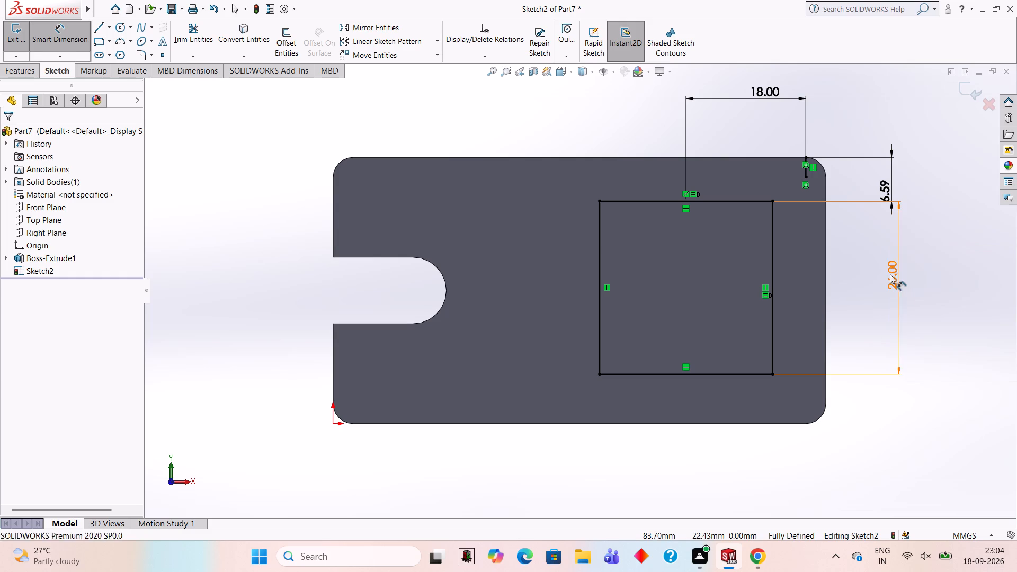
key("Escape")
left_click(888, 274)
key("Escape")
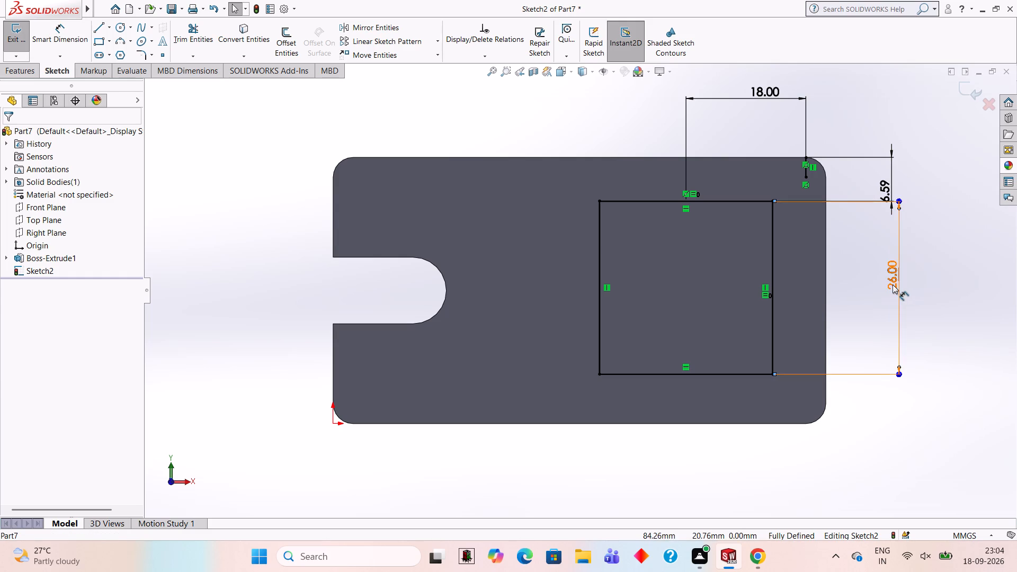
right_click(894, 279)
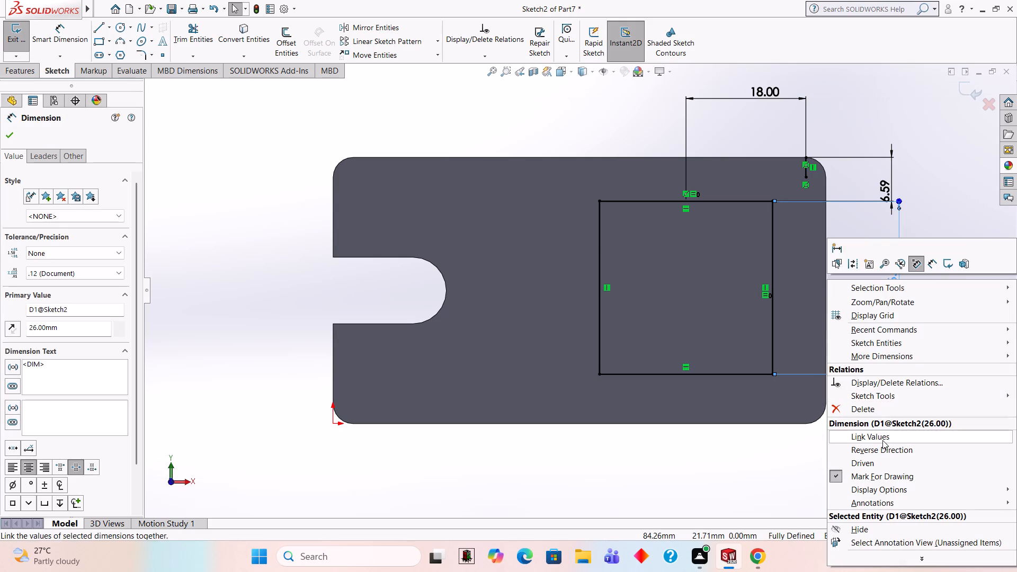
left_click(882, 409)
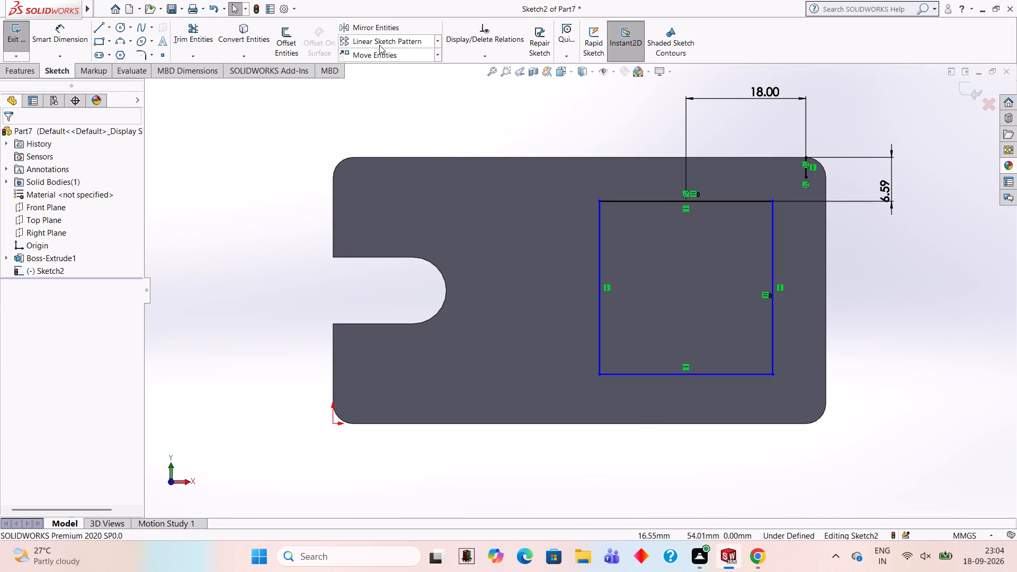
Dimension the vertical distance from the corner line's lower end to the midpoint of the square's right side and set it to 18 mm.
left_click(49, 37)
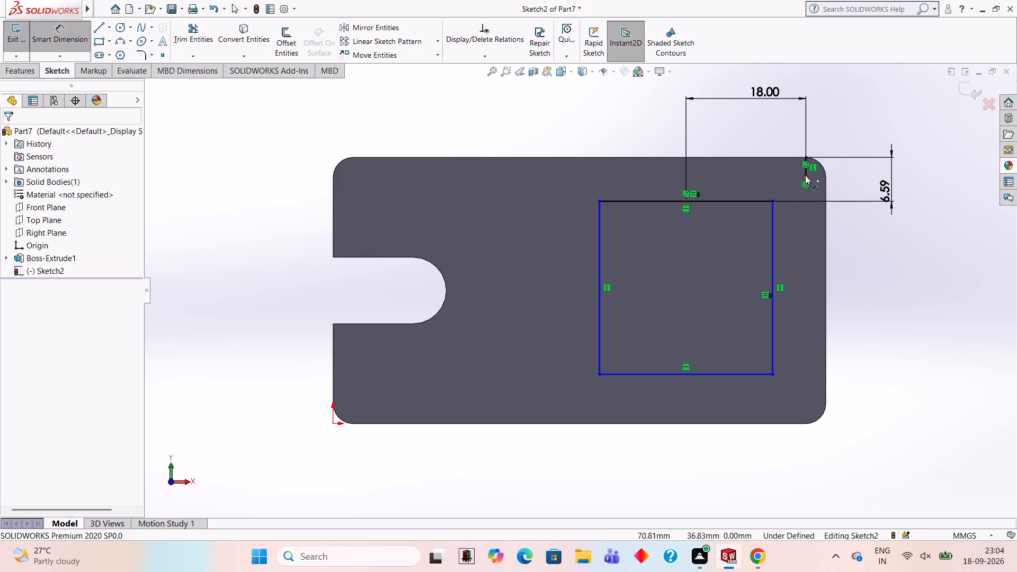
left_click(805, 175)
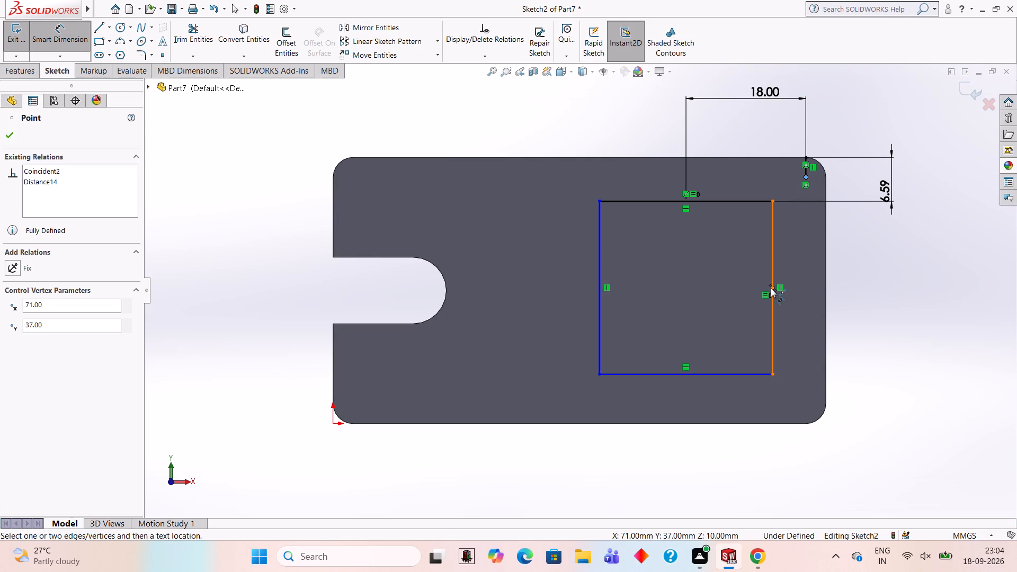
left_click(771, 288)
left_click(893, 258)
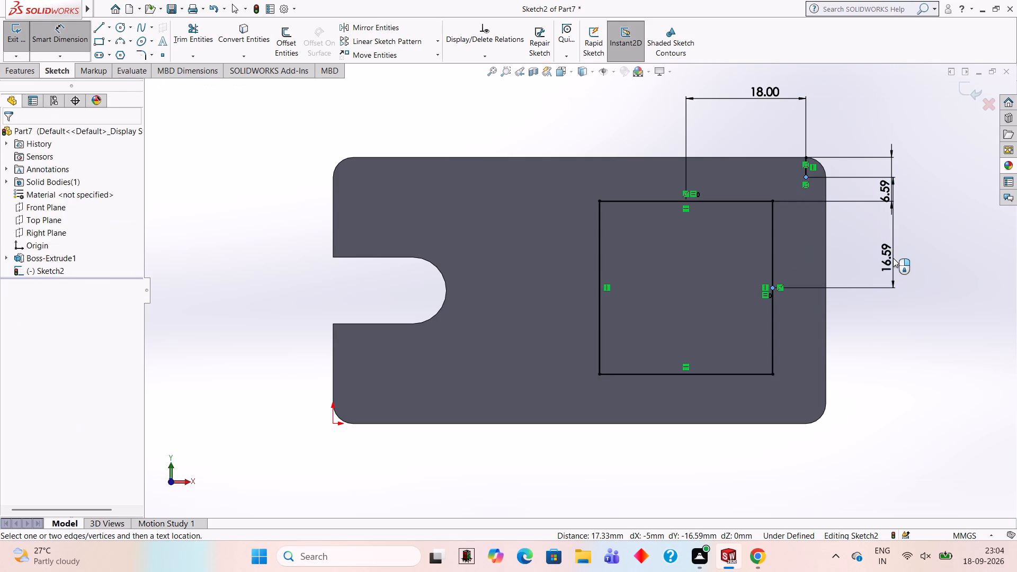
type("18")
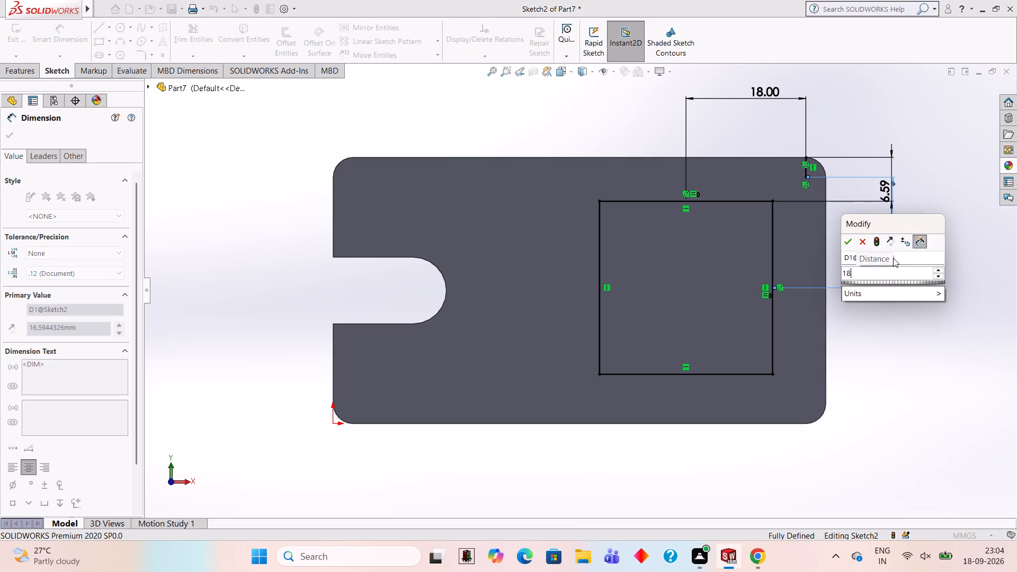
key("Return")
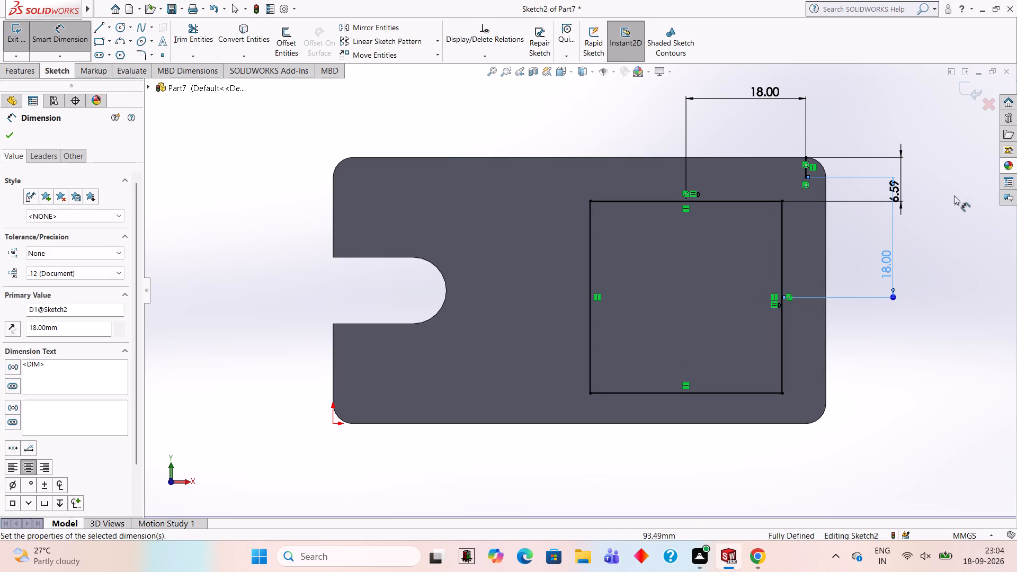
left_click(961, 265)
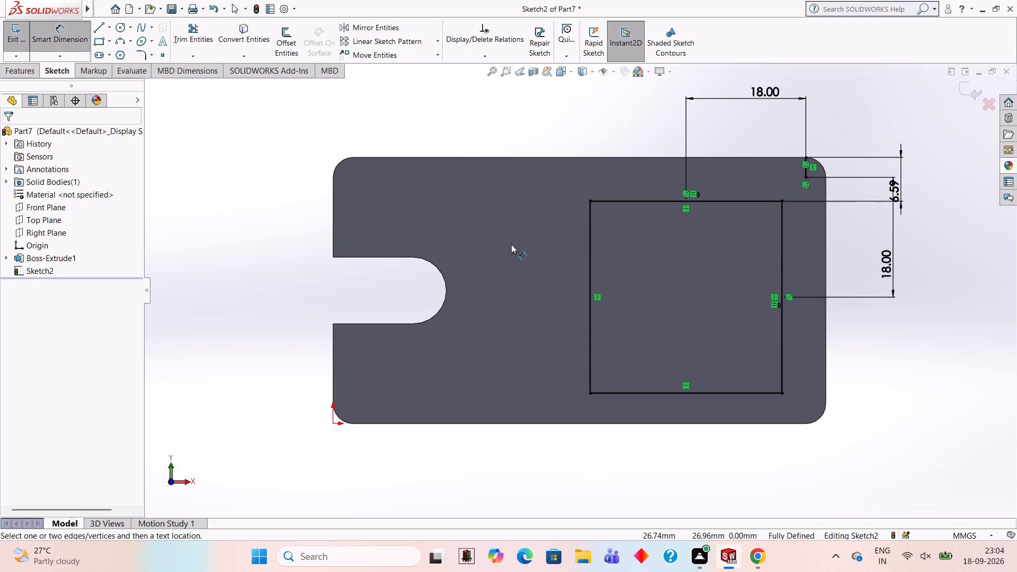
Delete the vertical dimension between the plate's upper edge and the square's top side.
right_click(900, 191)
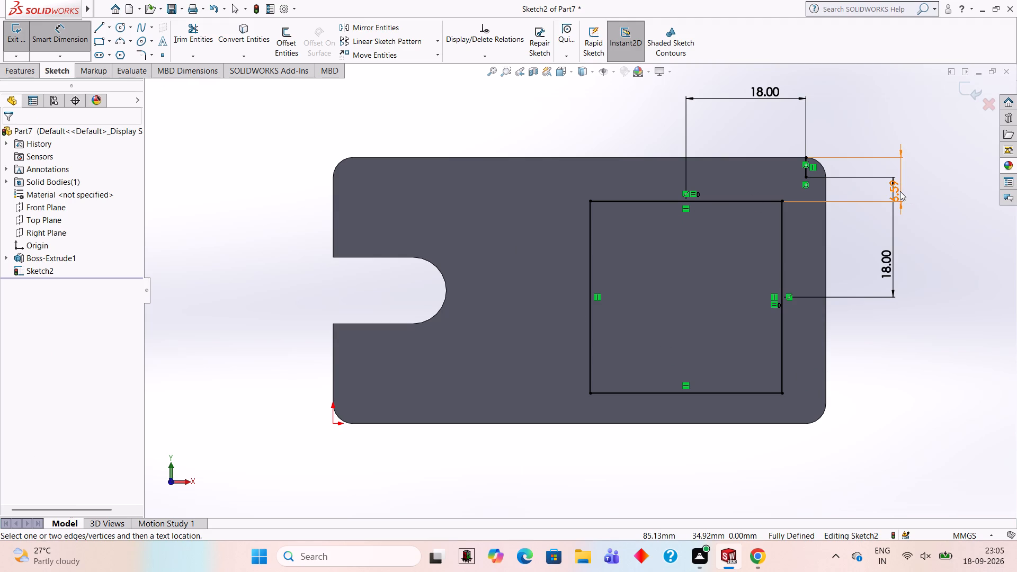
left_click(903, 111)
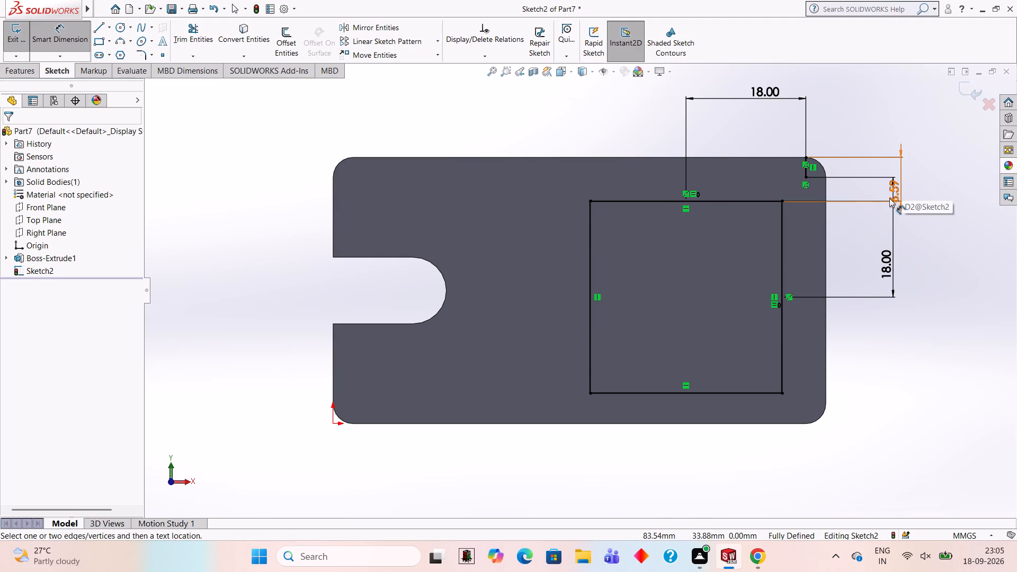
right_click(900, 191)
left_click(908, 122)
left_click(893, 187)
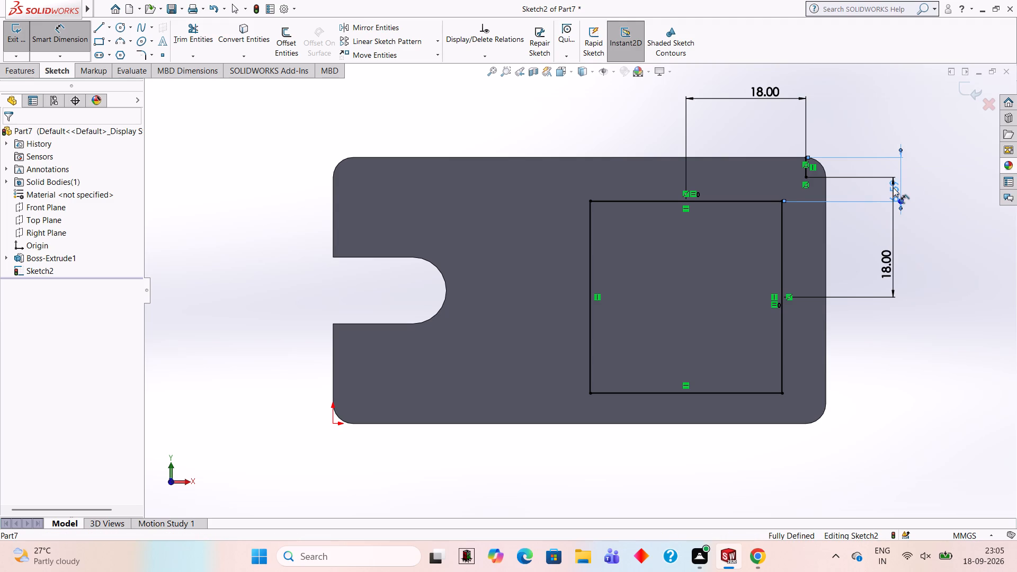
right_click(911, 165)
left_click(836, 73)
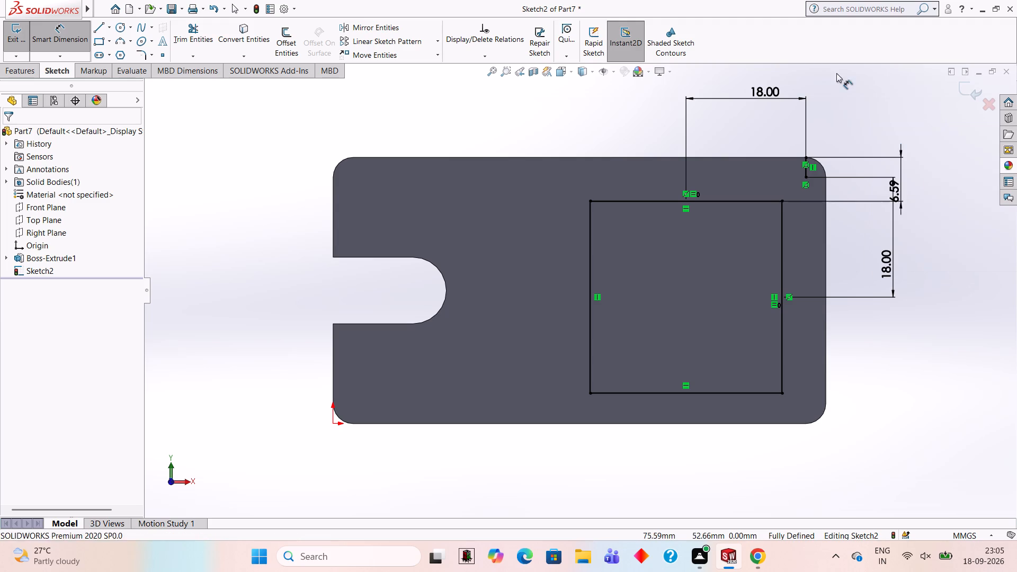
right_click(889, 192)
left_click(870, 82)
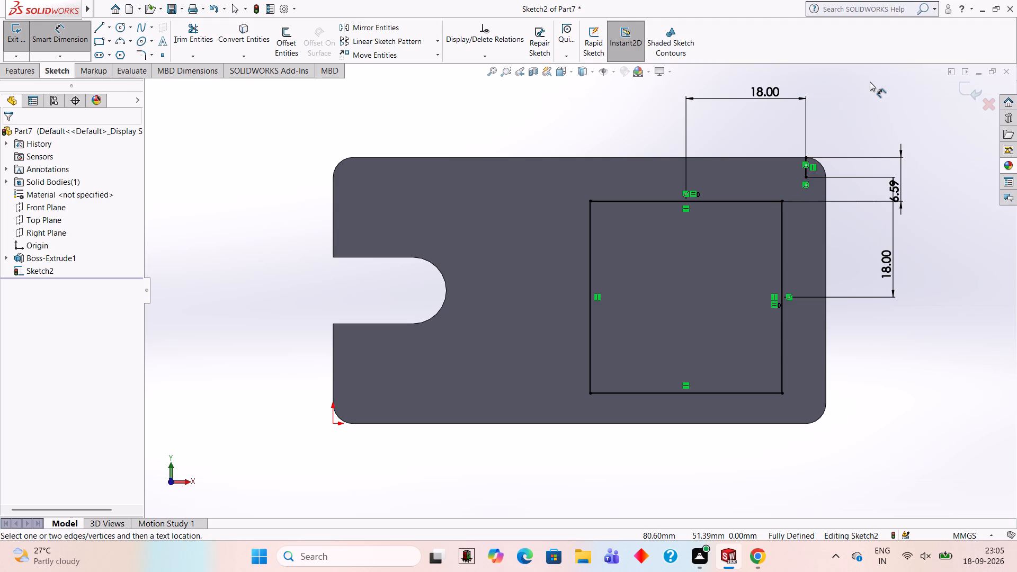
key("Escape")
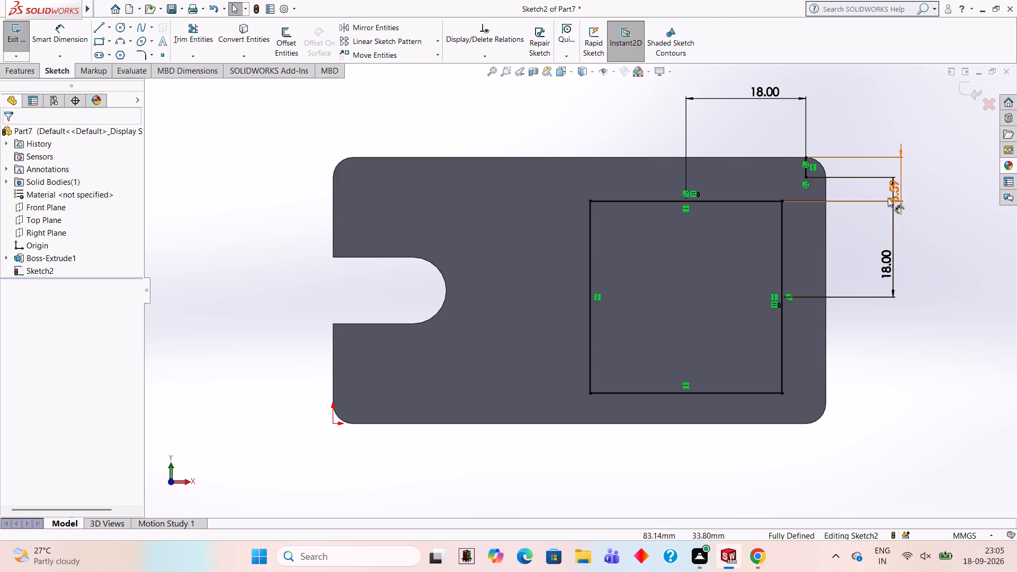
right_click(901, 188)
left_click(889, 321)
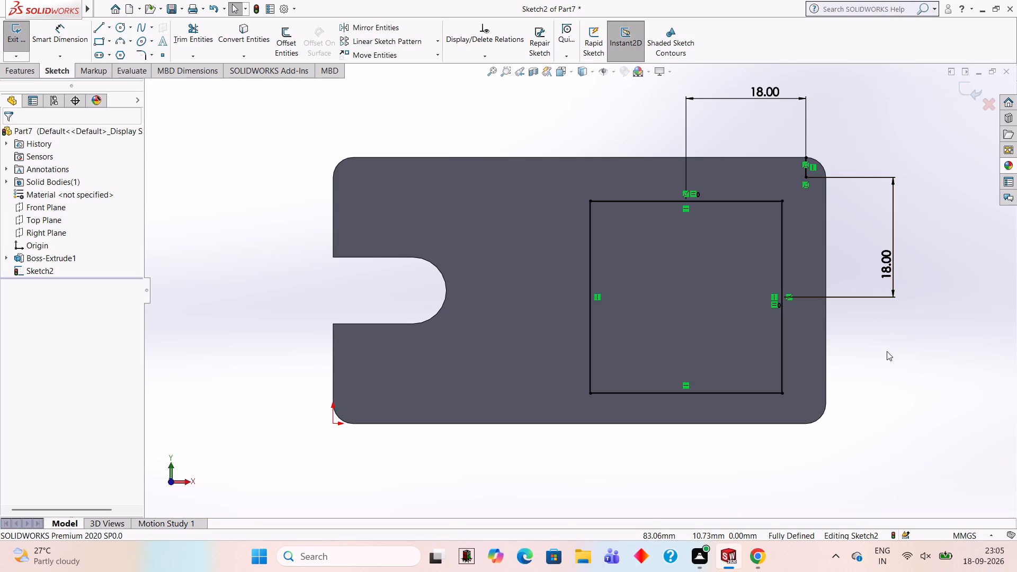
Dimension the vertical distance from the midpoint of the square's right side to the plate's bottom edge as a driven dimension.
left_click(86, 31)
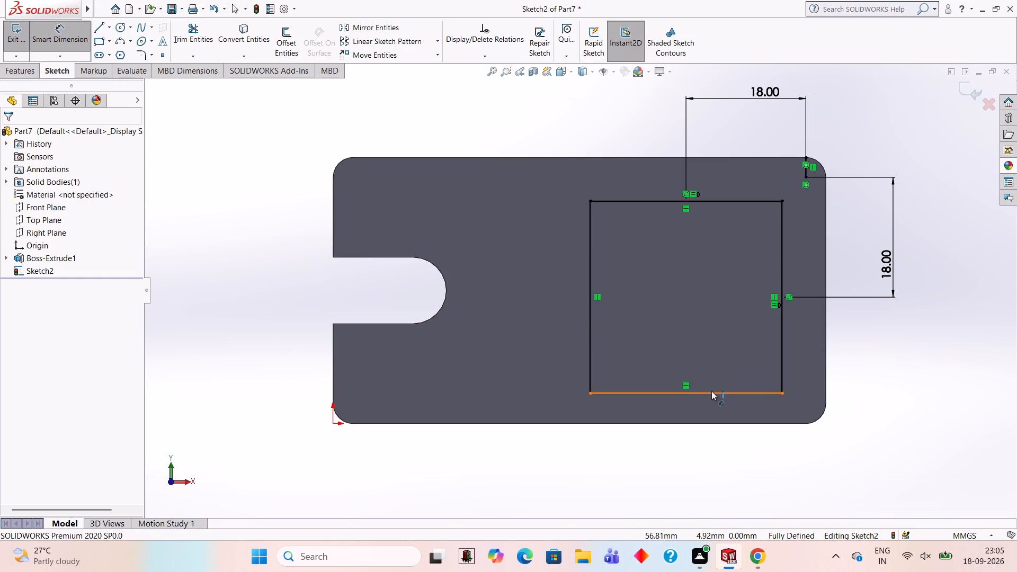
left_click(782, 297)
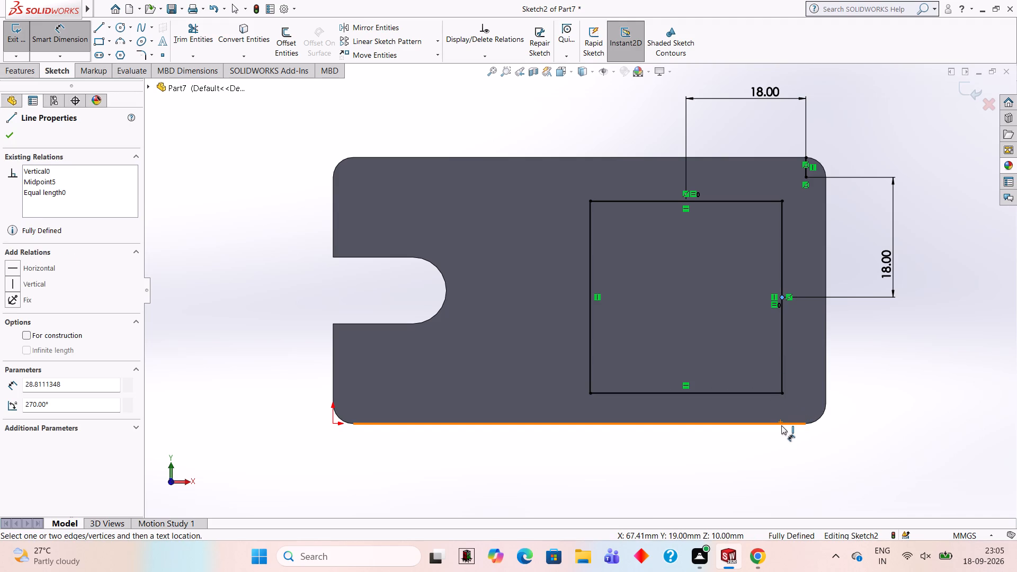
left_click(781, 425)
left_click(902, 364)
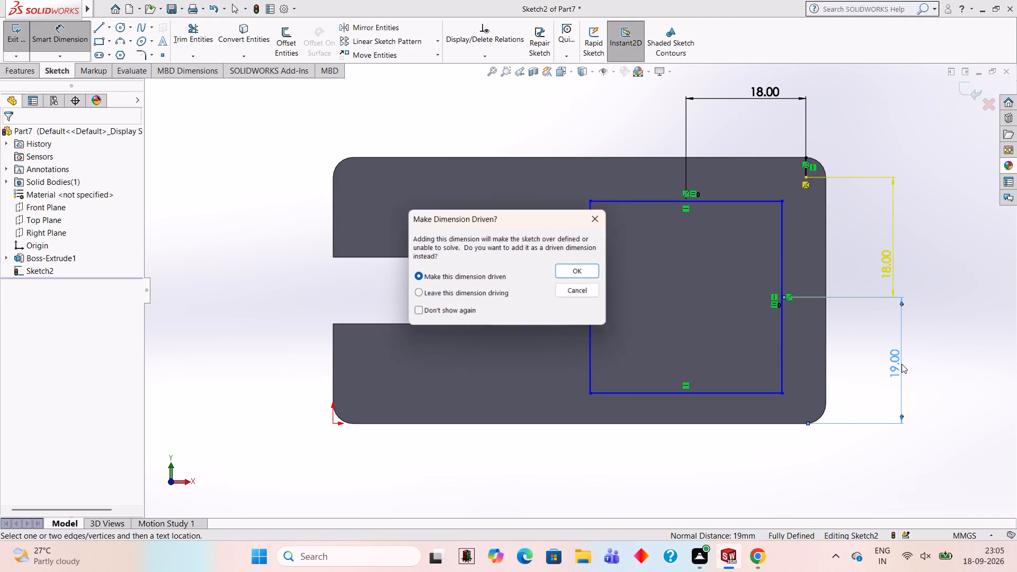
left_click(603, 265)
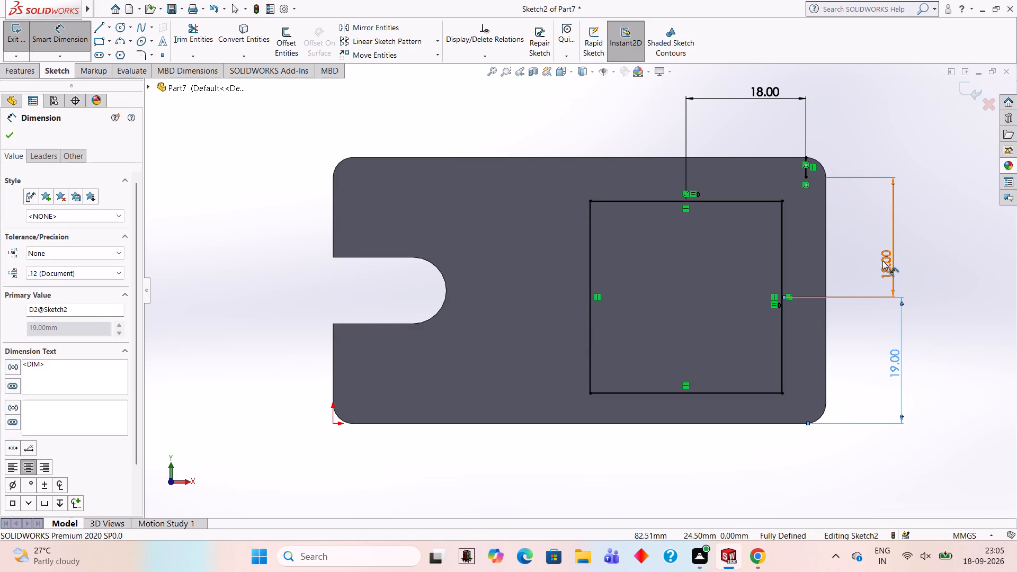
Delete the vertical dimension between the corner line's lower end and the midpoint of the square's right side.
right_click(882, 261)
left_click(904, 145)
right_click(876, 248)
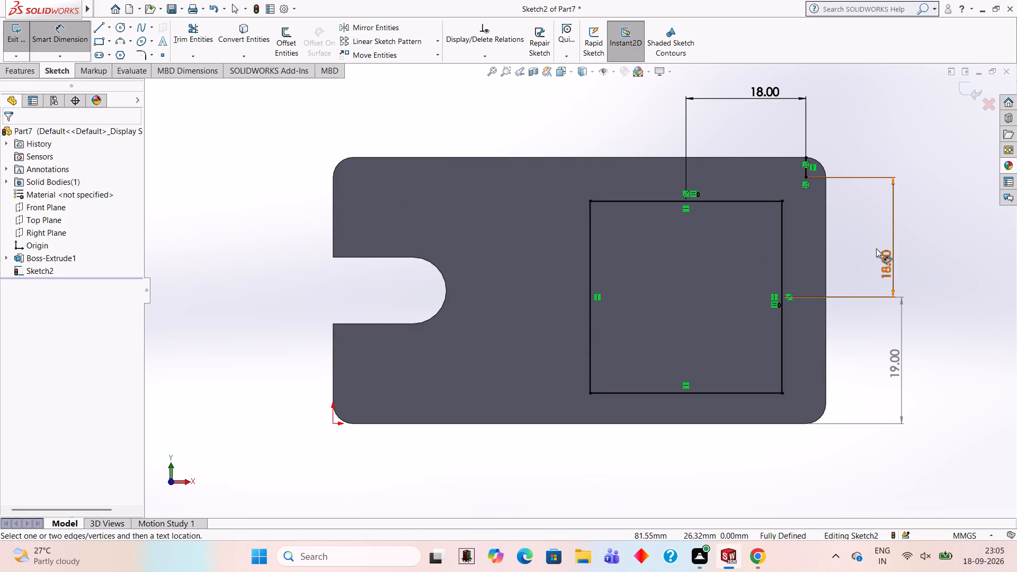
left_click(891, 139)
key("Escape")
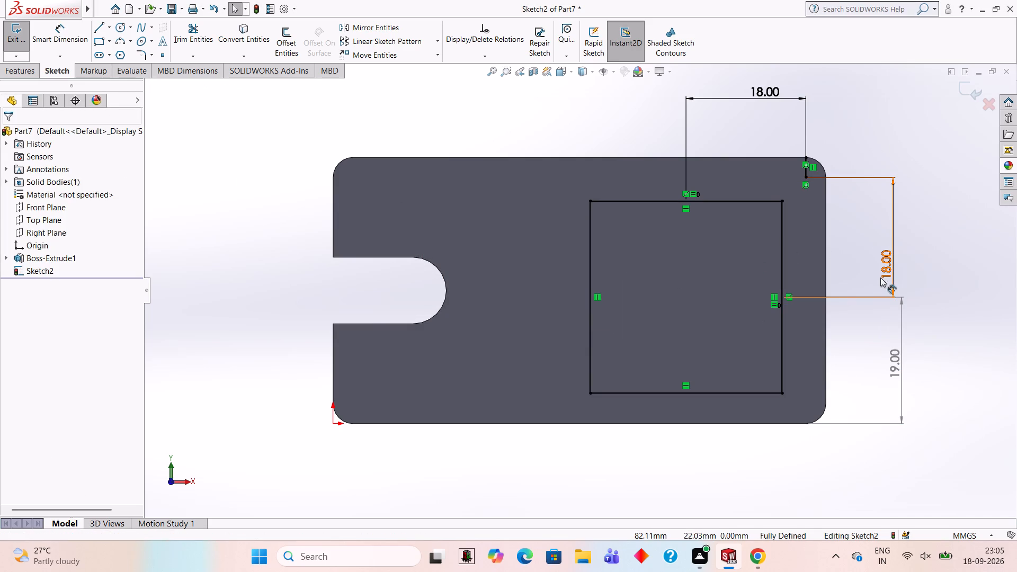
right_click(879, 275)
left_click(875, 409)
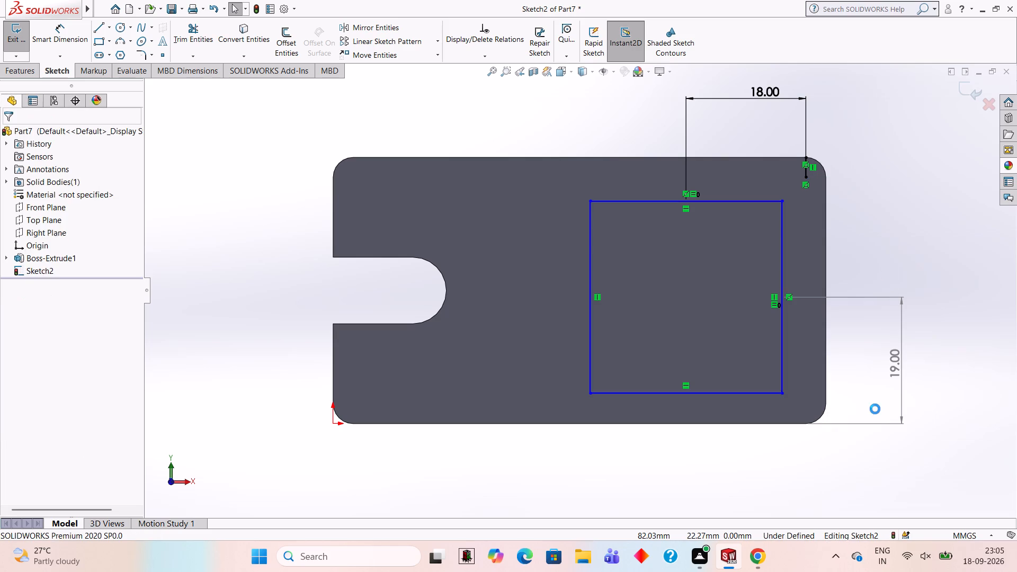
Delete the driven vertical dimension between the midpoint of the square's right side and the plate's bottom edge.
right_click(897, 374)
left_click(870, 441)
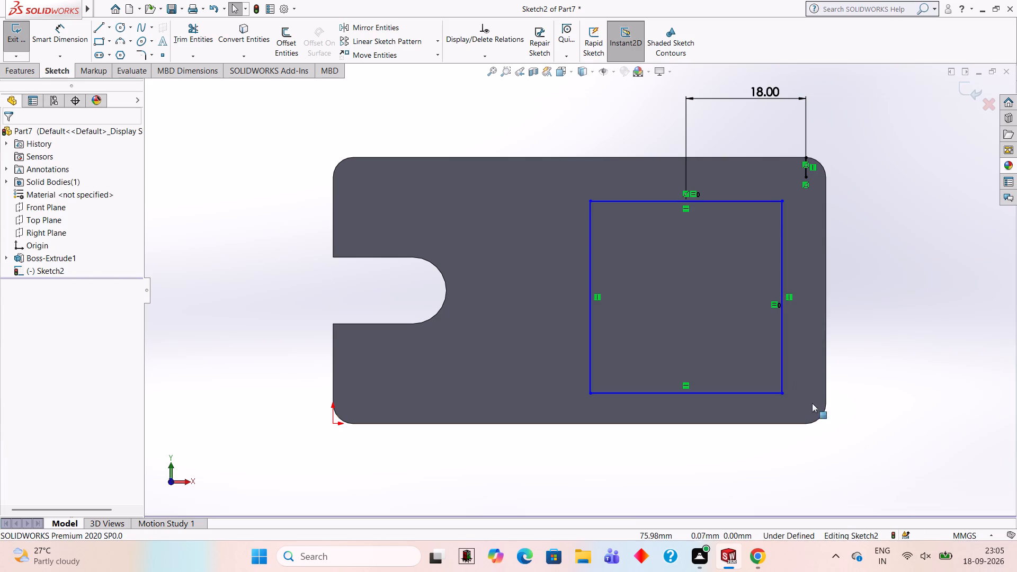
Dimension the vertical distance from the midpoint of the square's right side to the plate's bottom edge and set it to 18 mm.
left_click(89, 42)
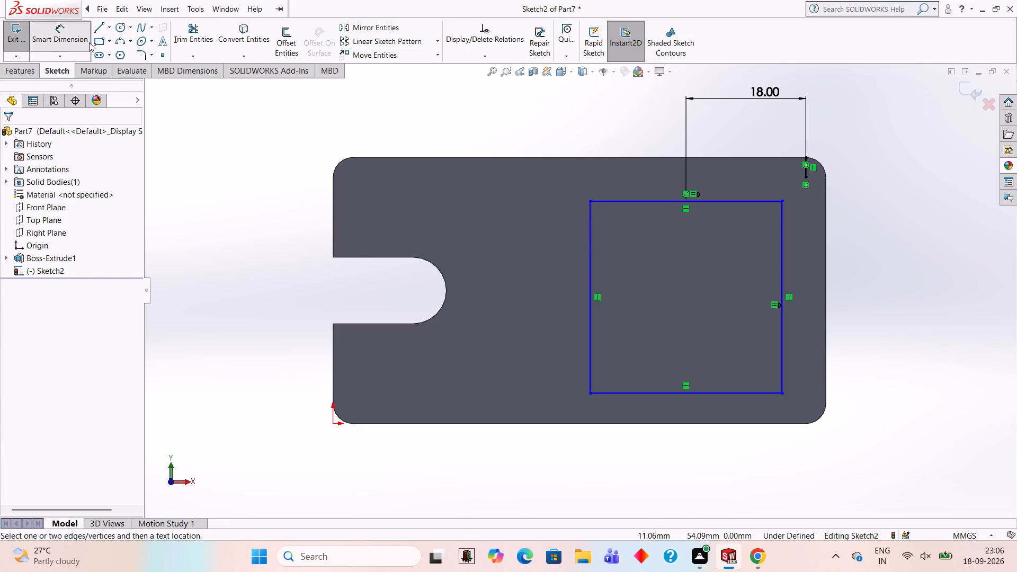
left_click(782, 298)
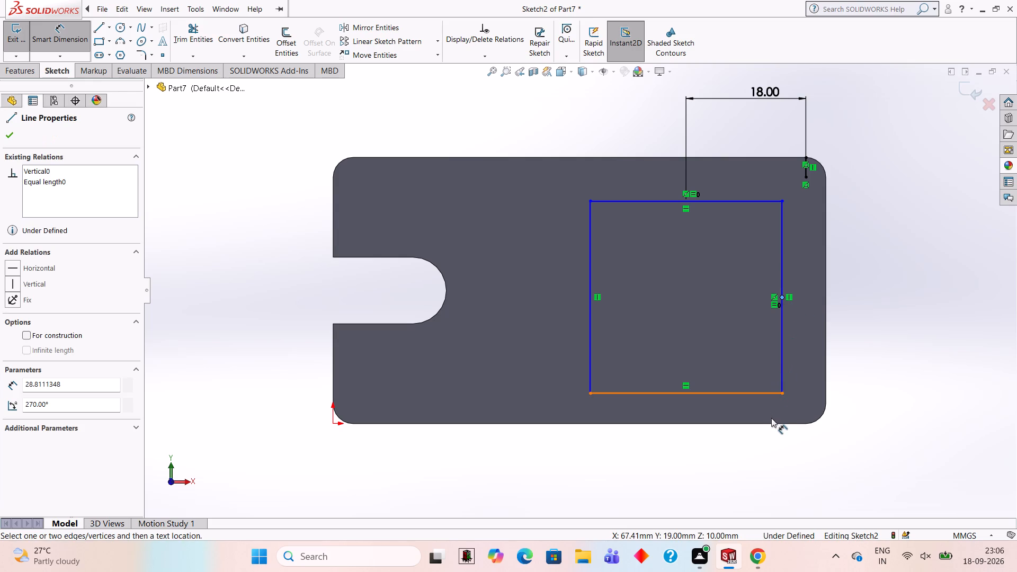
left_click(780, 423)
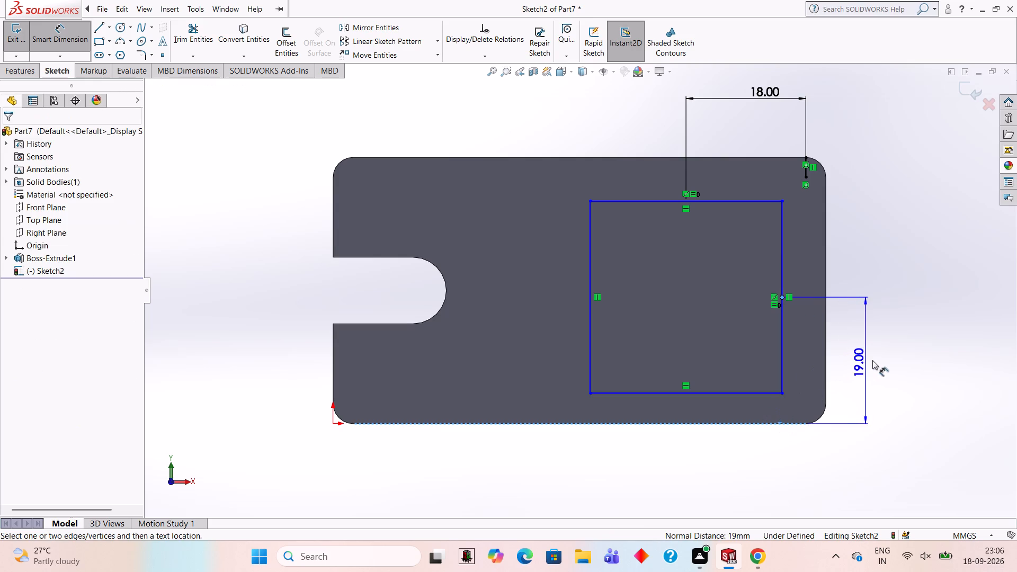
left_click(885, 353)
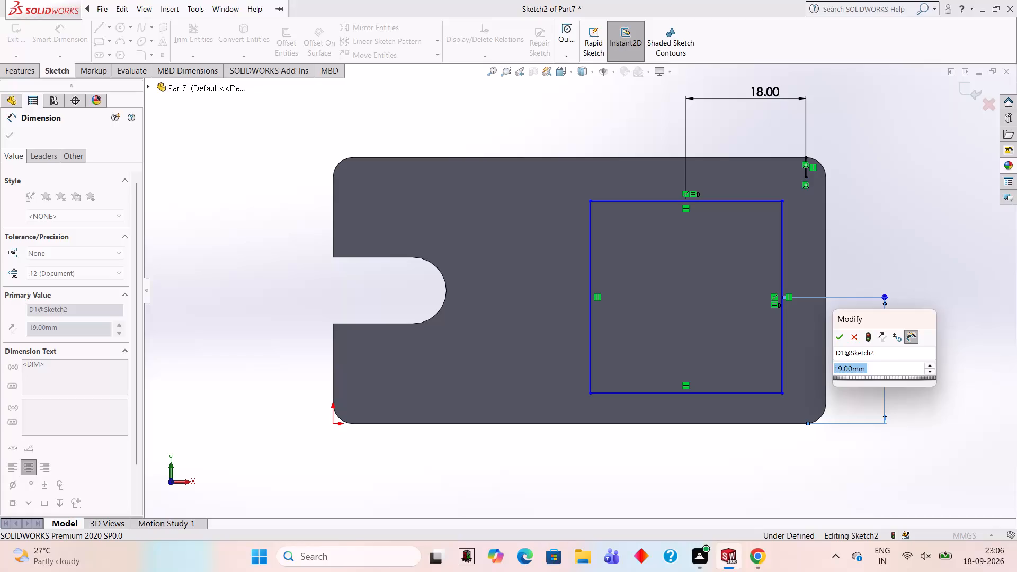
type("18")
key("Return")
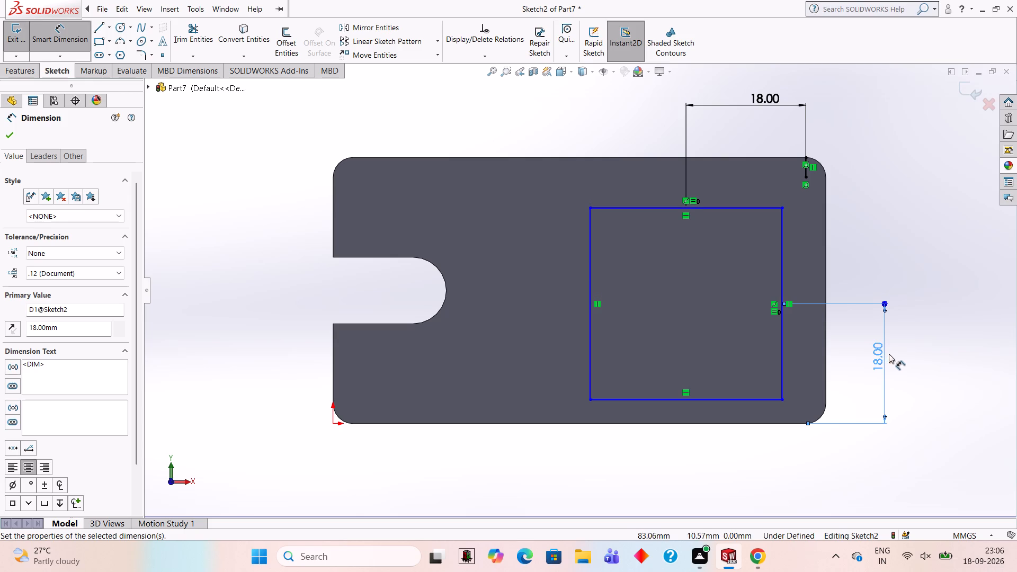
key("Escape")
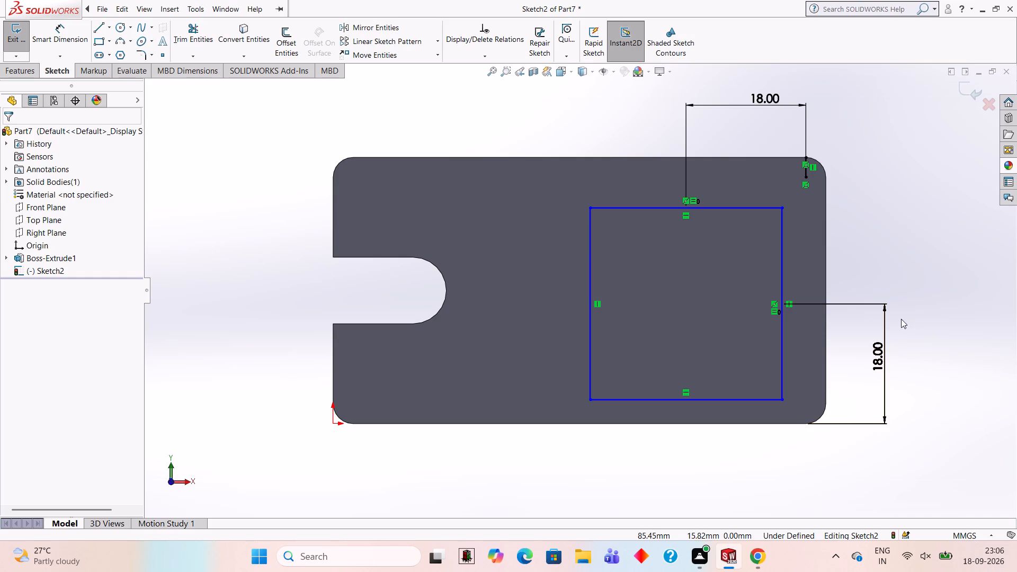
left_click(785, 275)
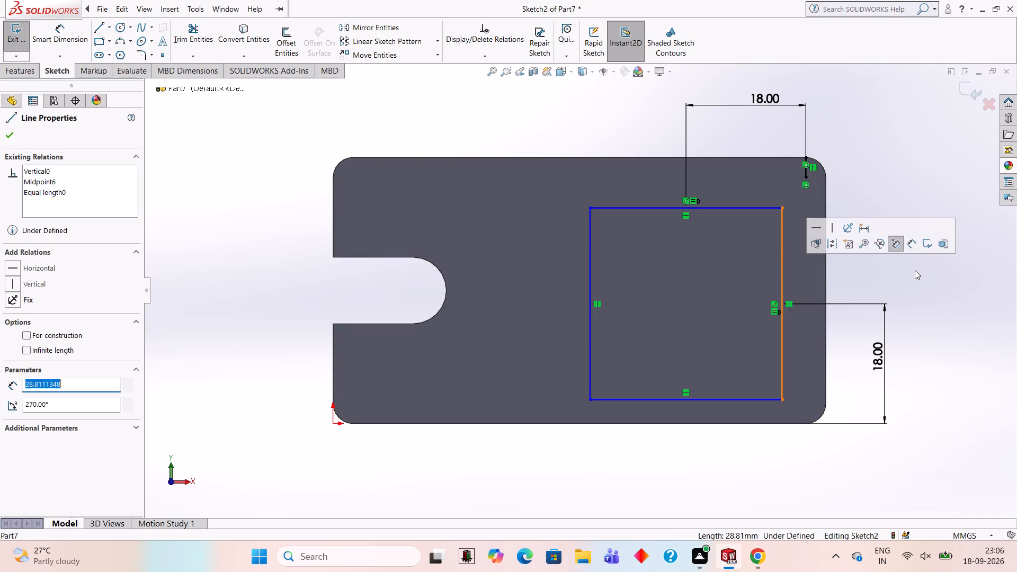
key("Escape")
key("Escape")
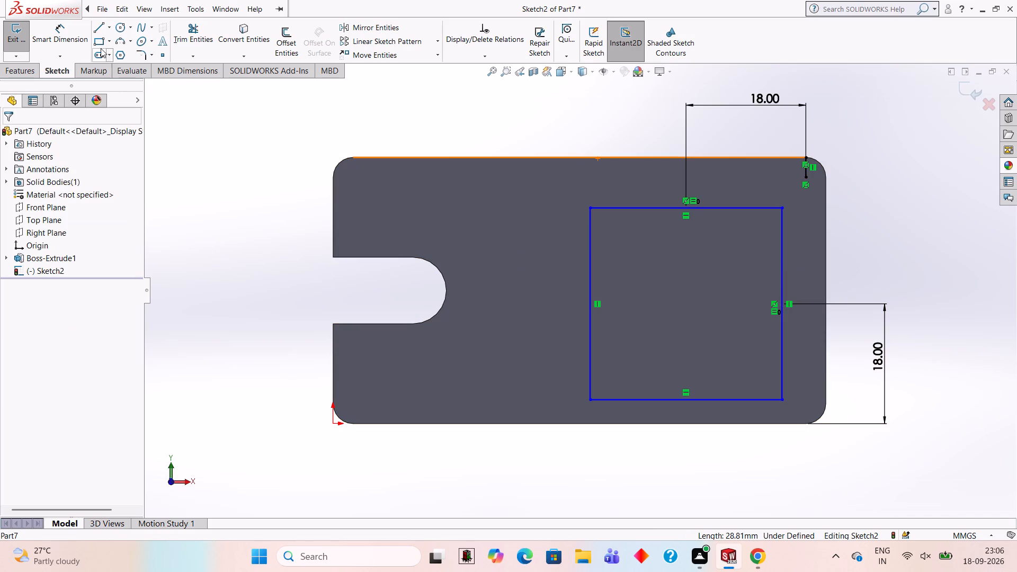
Dimension the length of the square's right side and set it to 26 mm.
left_click(76, 35)
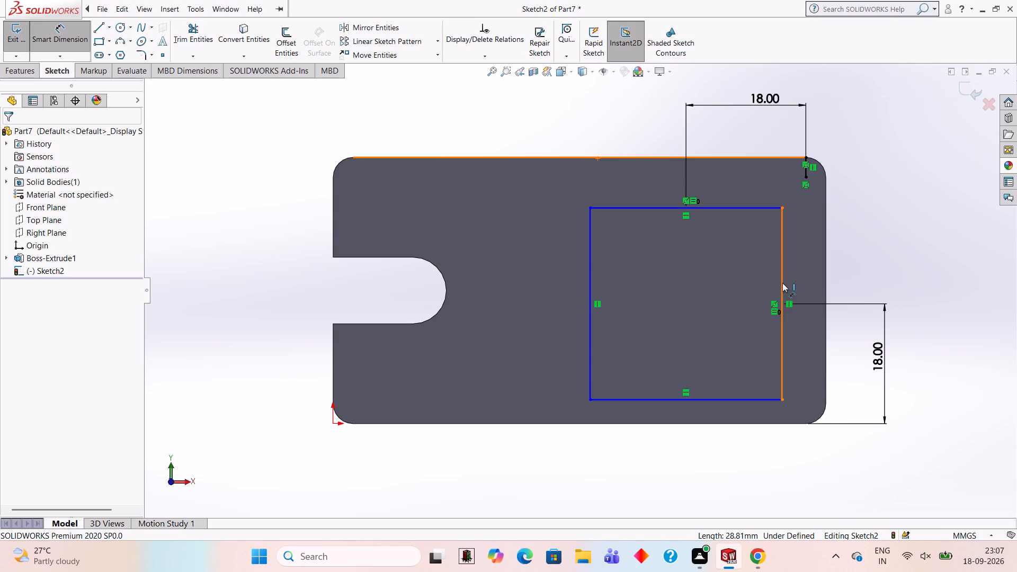
left_click(782, 283)
left_click(922, 269)
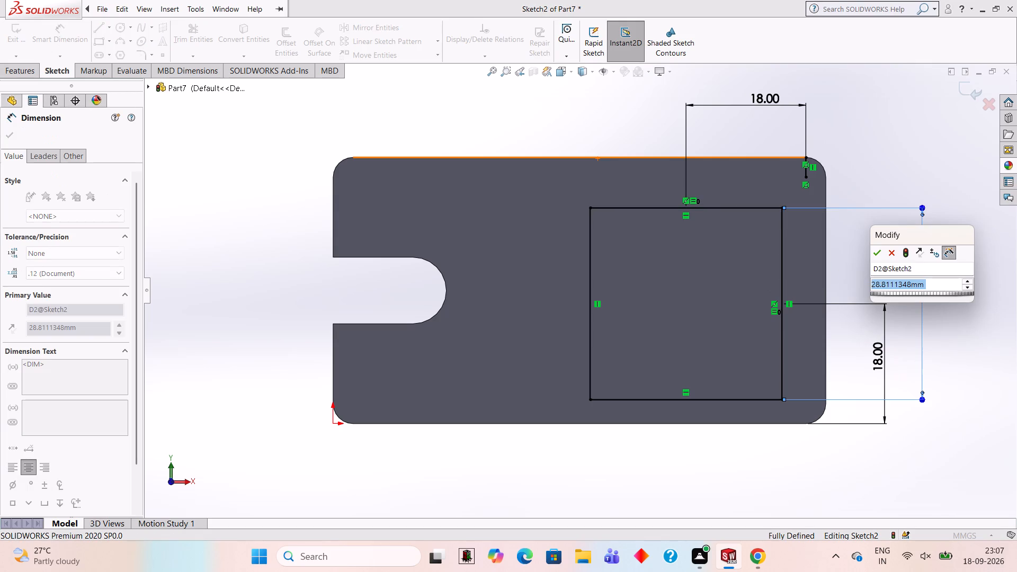
type("26")
key("Return")
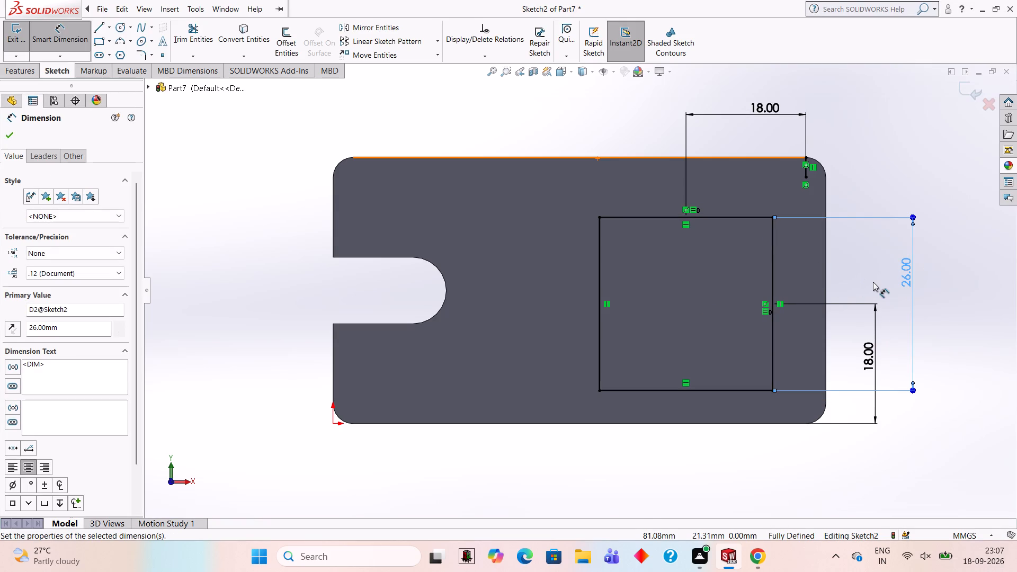
key("Escape")
Delete the vertical 18 mm dimension between the midpoint of the square's right side and the plate's bottom edge.
right_click(872, 345)
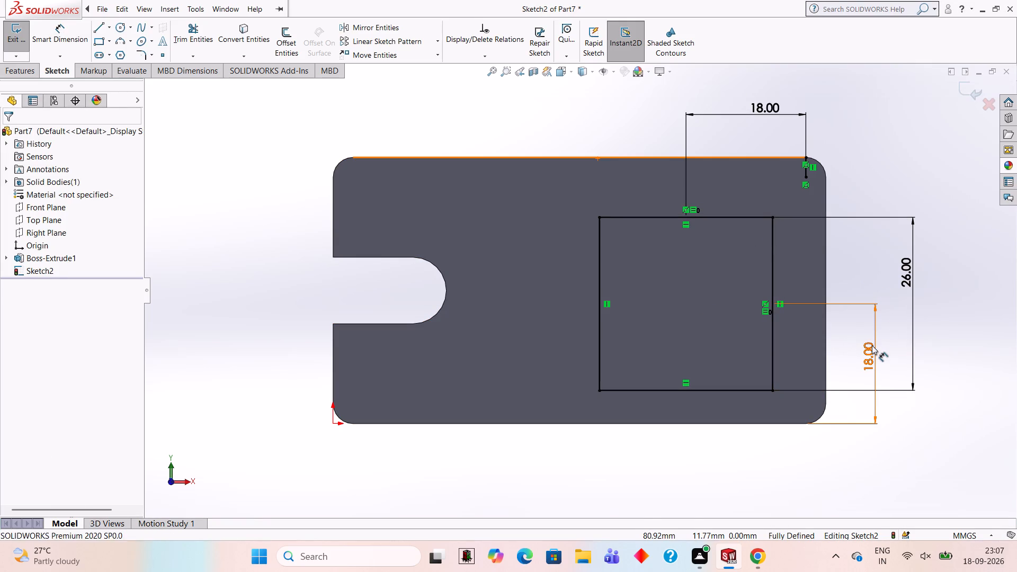
left_click(857, 410)
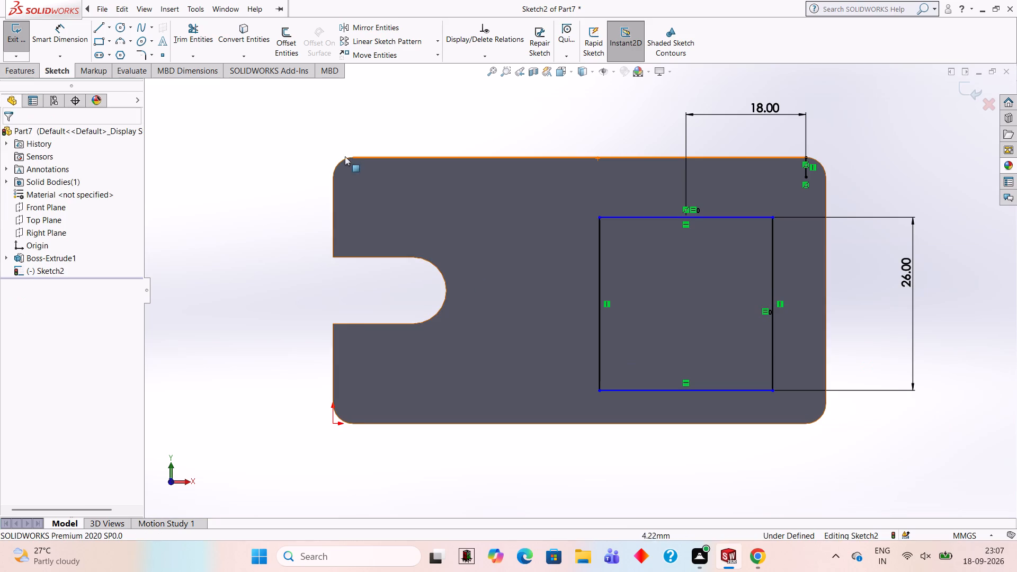
Dimension the vertical distance from the midpoint of the square's bottom side to the plate's bottom edge and set it to 10 mm.
left_click(65, 44)
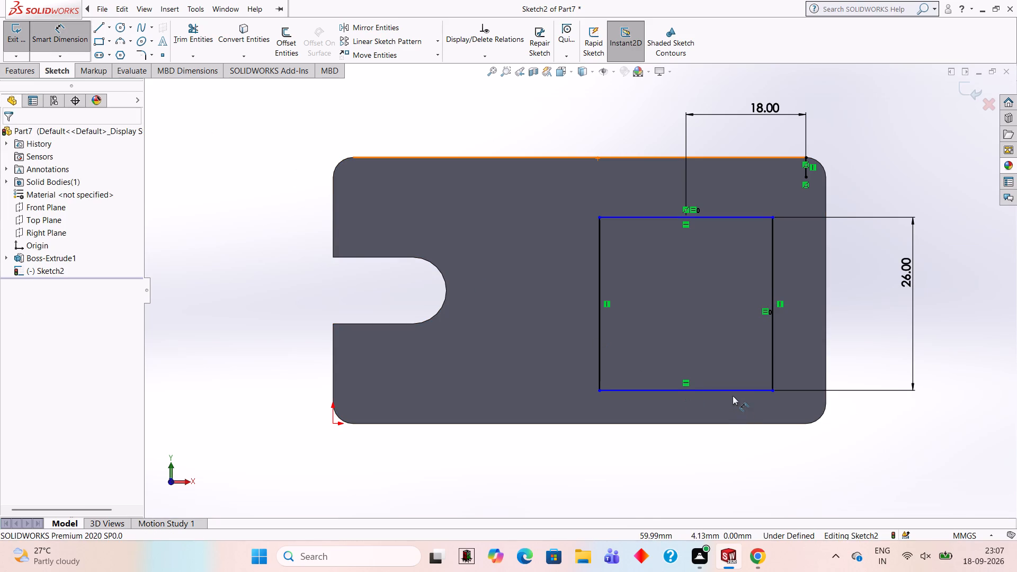
left_click(685, 390)
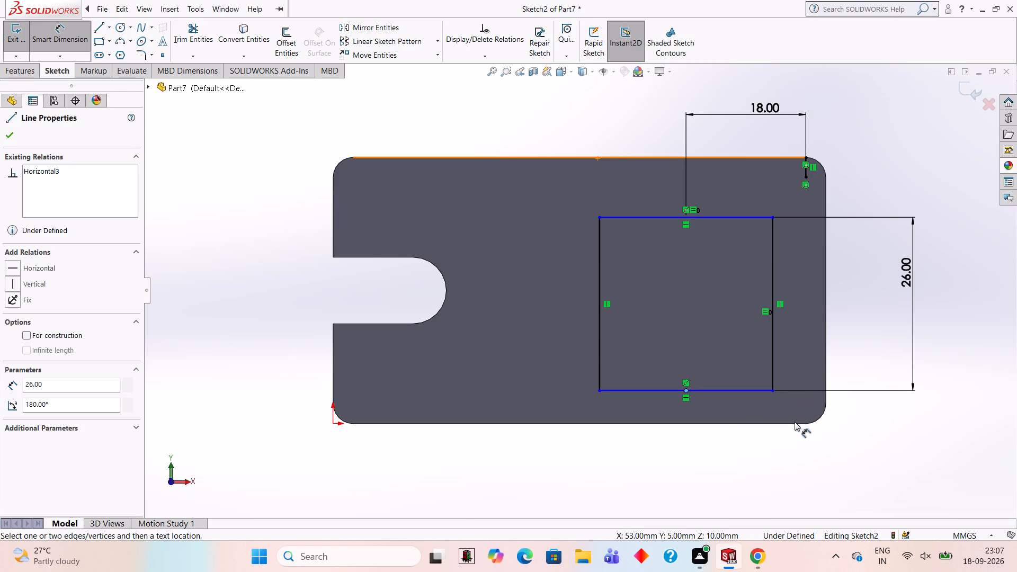
left_click(780, 422)
left_click(920, 413)
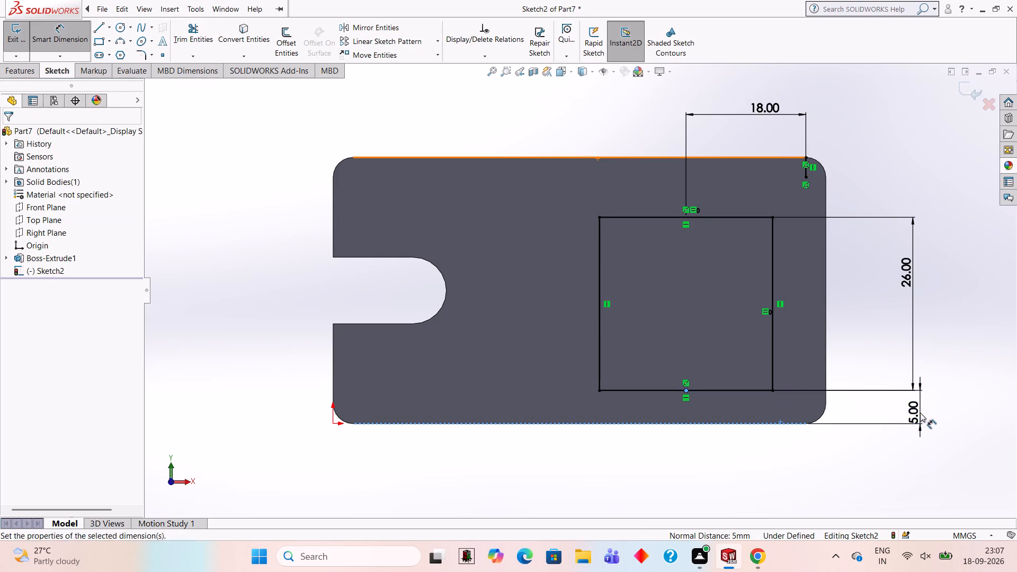
type("10")
key("Return")
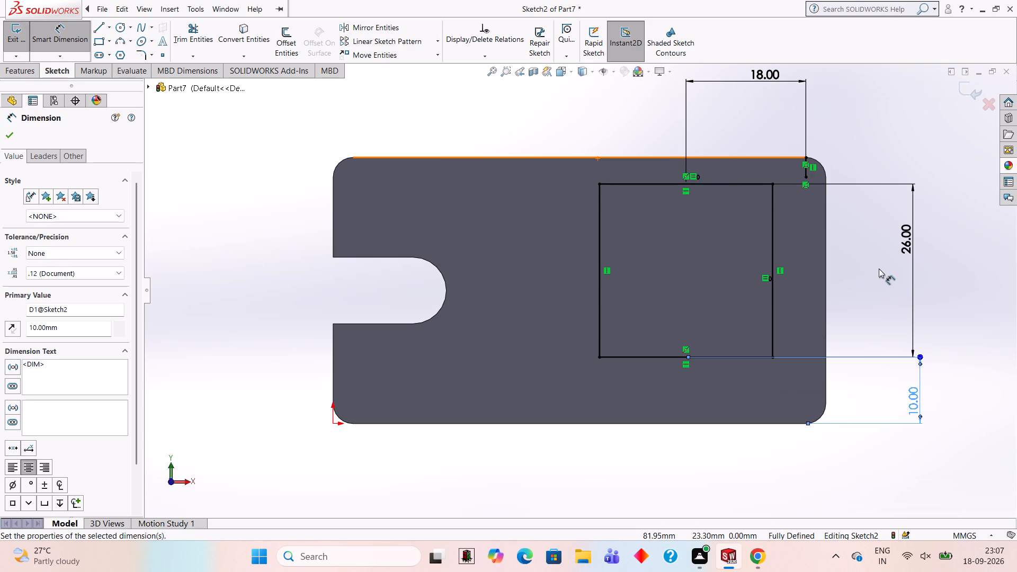
Undo the last value change of the dimension between the square's bottom side and the plate's bottom edge.
key("ctrl+z")
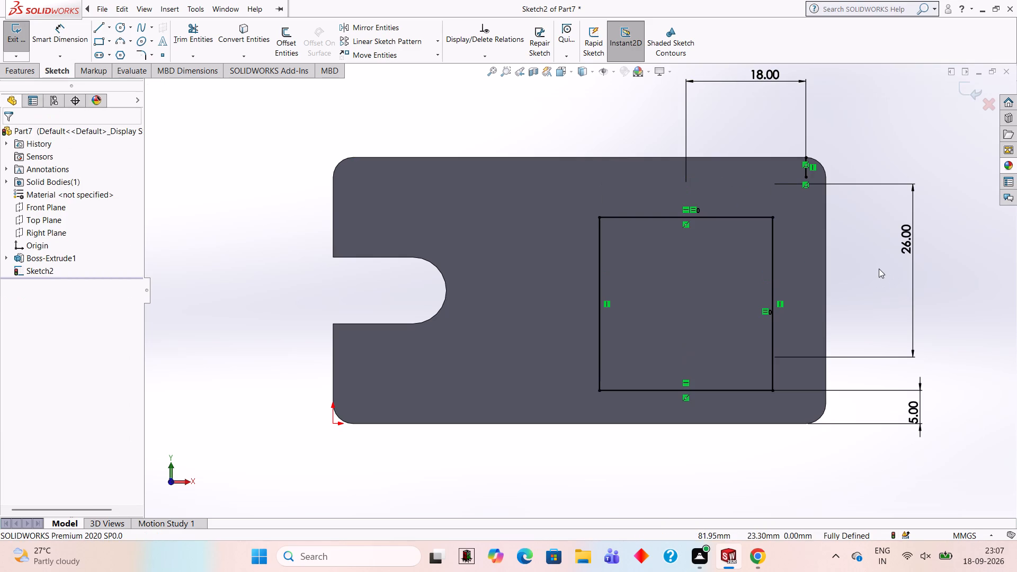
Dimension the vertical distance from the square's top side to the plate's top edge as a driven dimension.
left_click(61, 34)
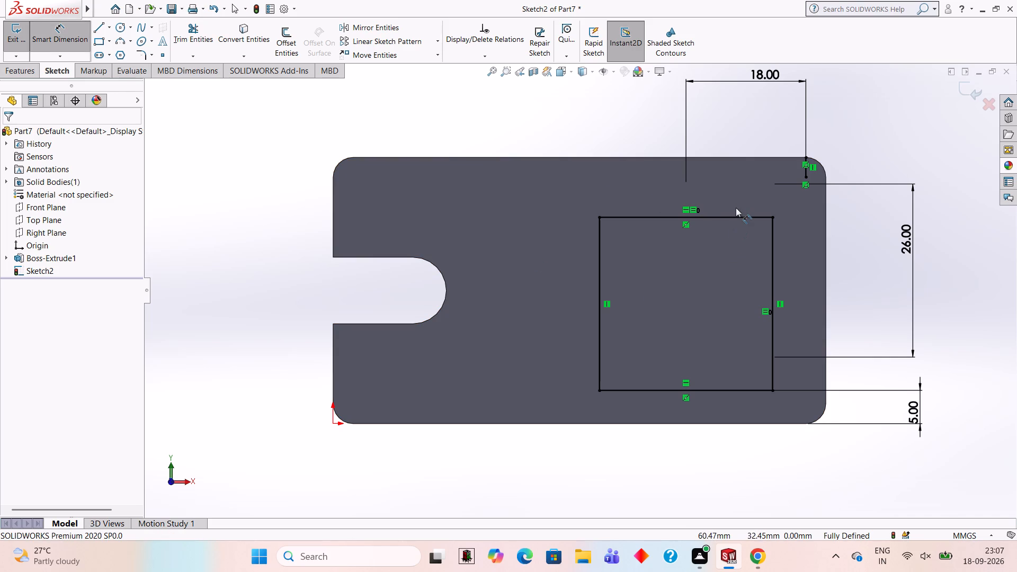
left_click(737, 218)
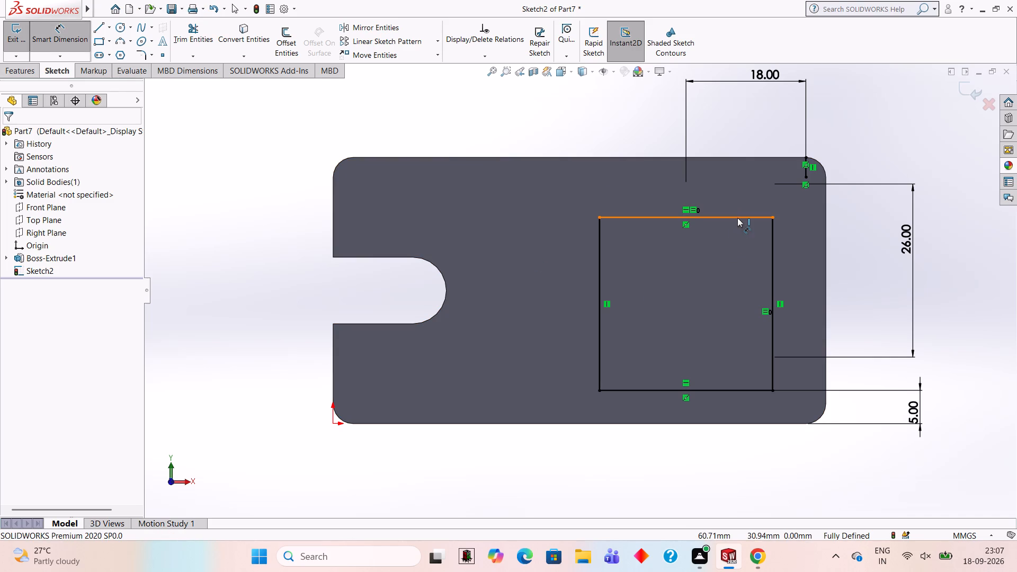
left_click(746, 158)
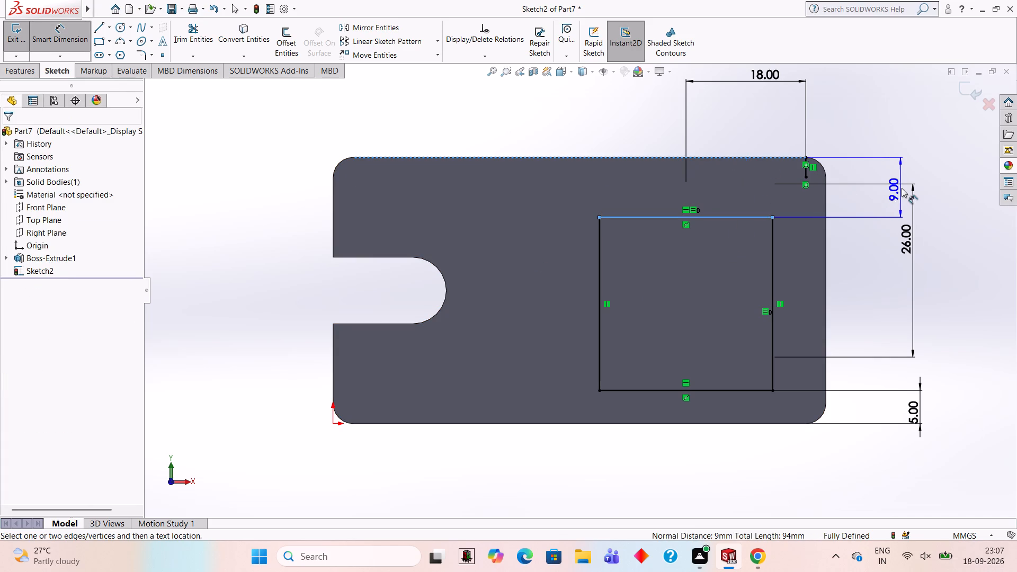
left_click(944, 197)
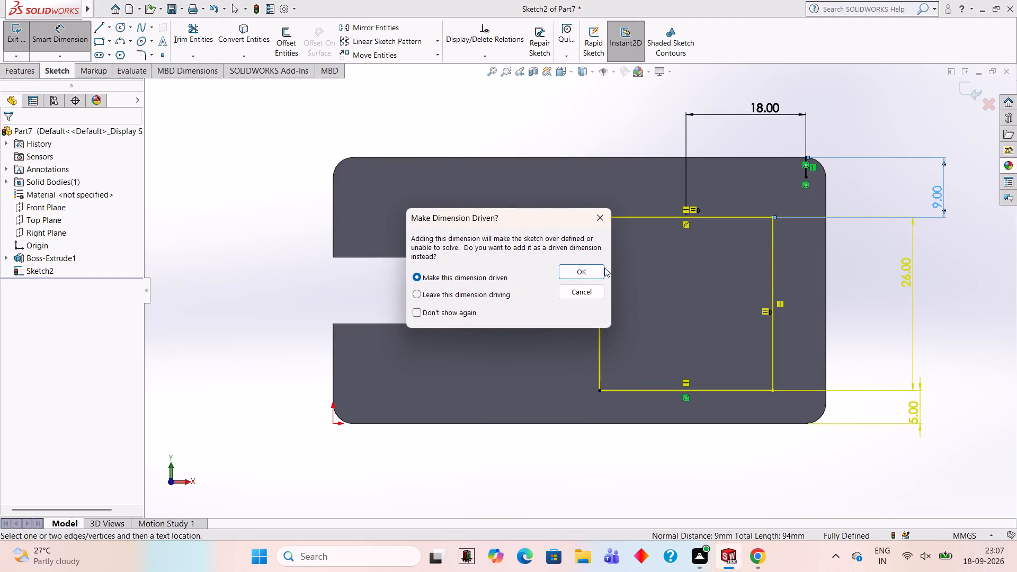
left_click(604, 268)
Delete the 26 mm dimension on the square's right side.
right_click(900, 287)
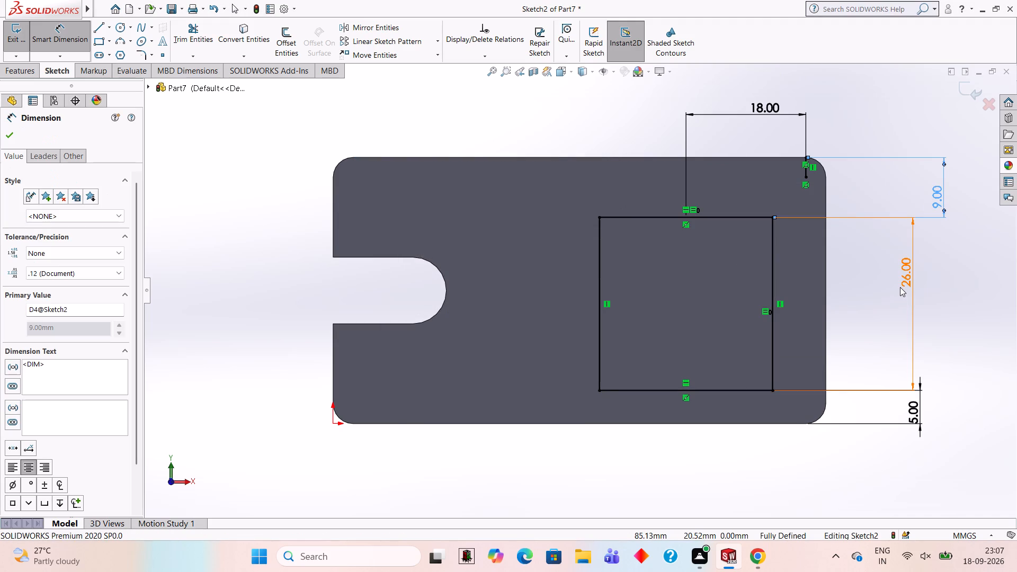
left_click(902, 117)
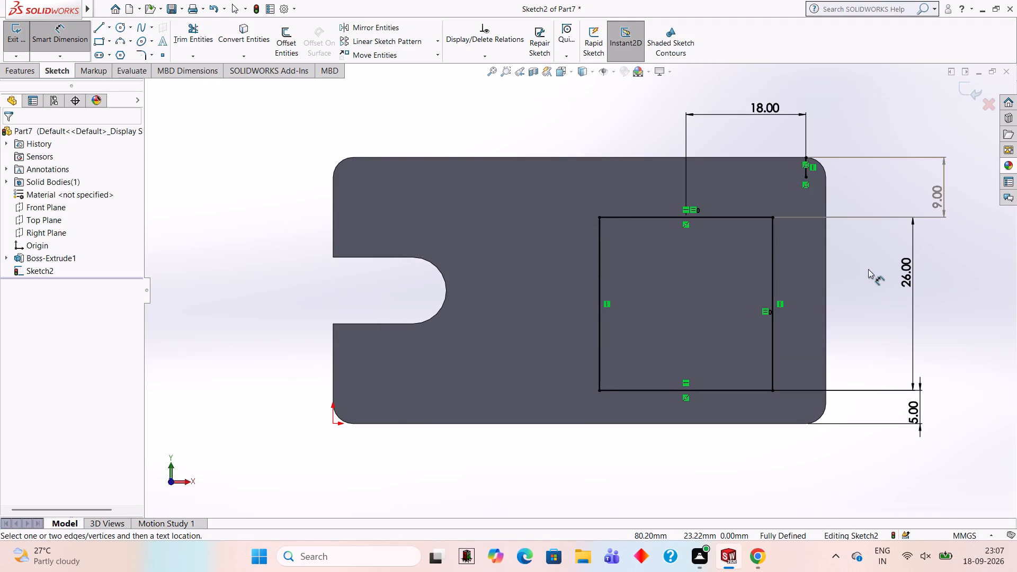
right_click(894, 271)
left_click(895, 100)
key("Escape")
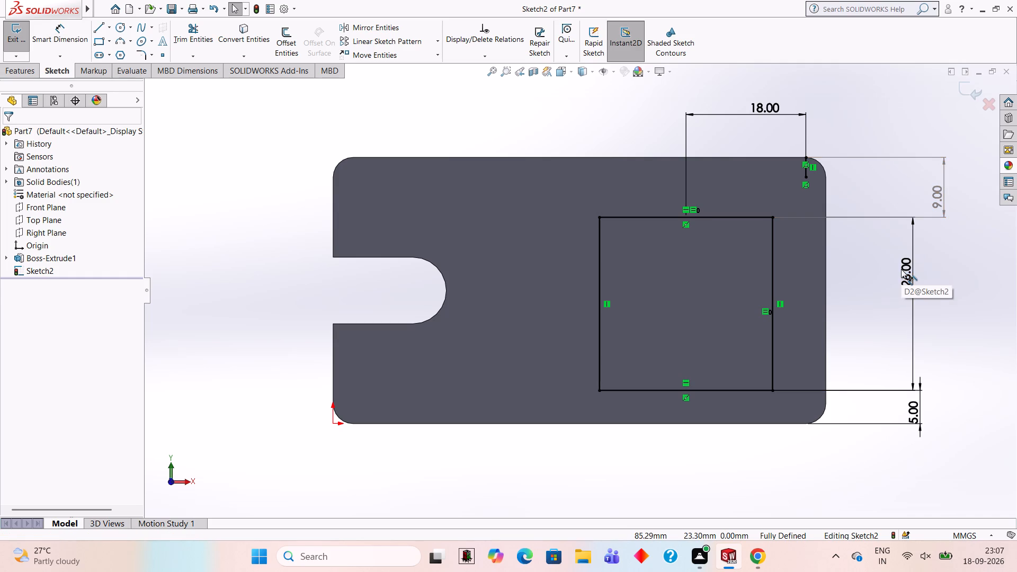
right_click(908, 281)
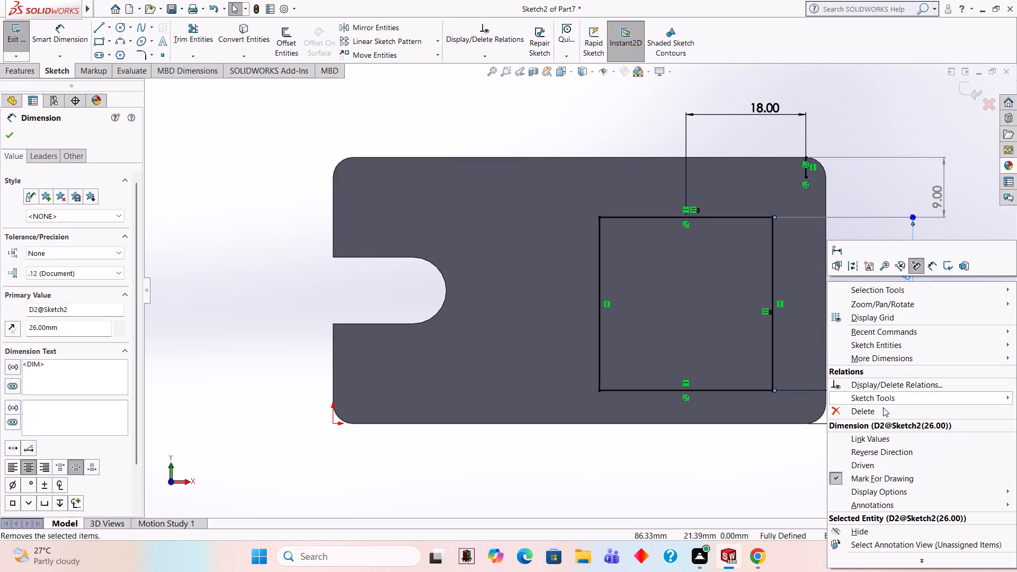
left_click(883, 408)
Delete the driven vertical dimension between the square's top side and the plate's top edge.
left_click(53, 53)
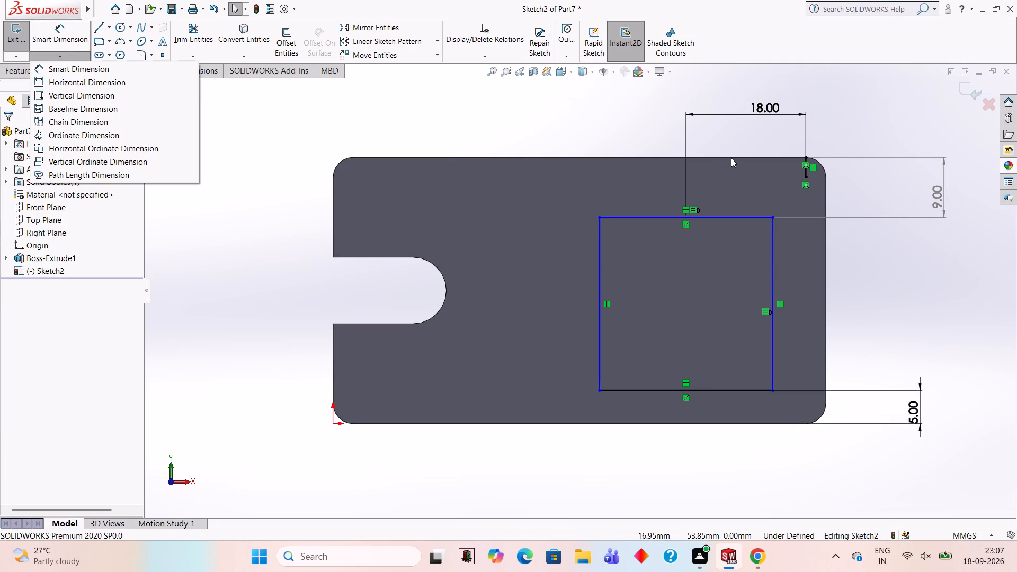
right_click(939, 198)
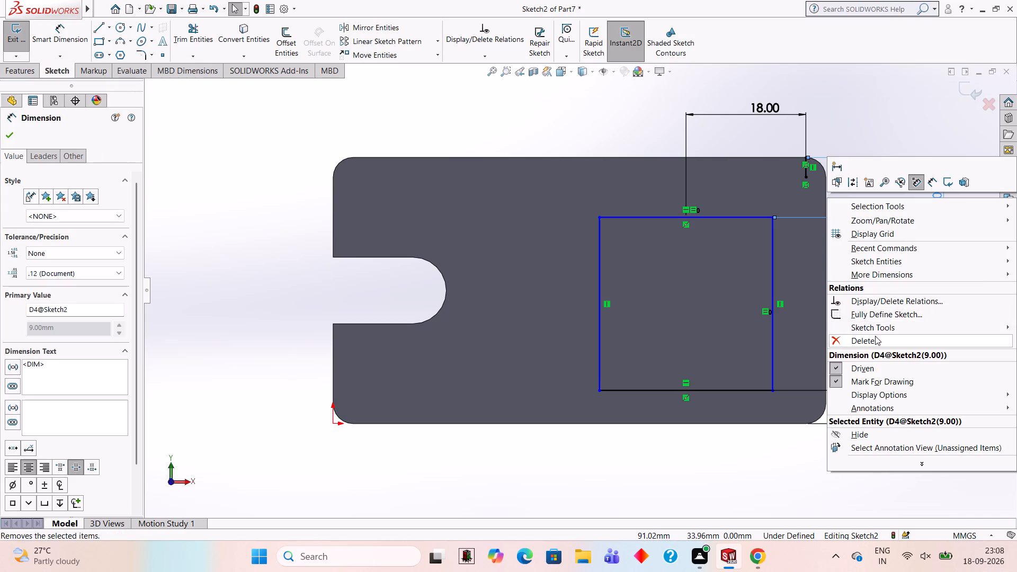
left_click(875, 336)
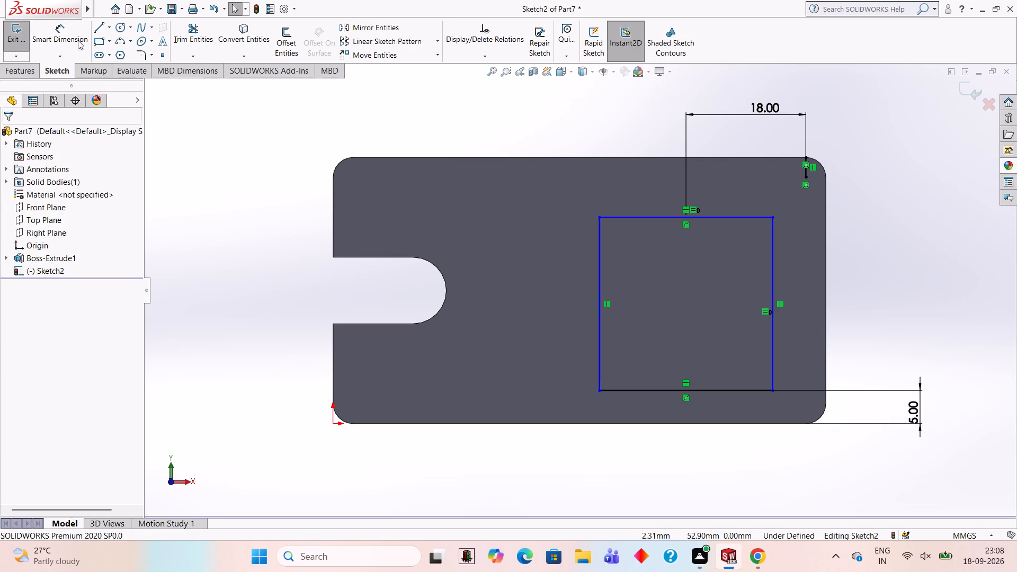
Dimension the vertical distance from the plate's top edge to the square's top side and set it to 5 mm.
left_click(78, 40)
left_click(715, 159)
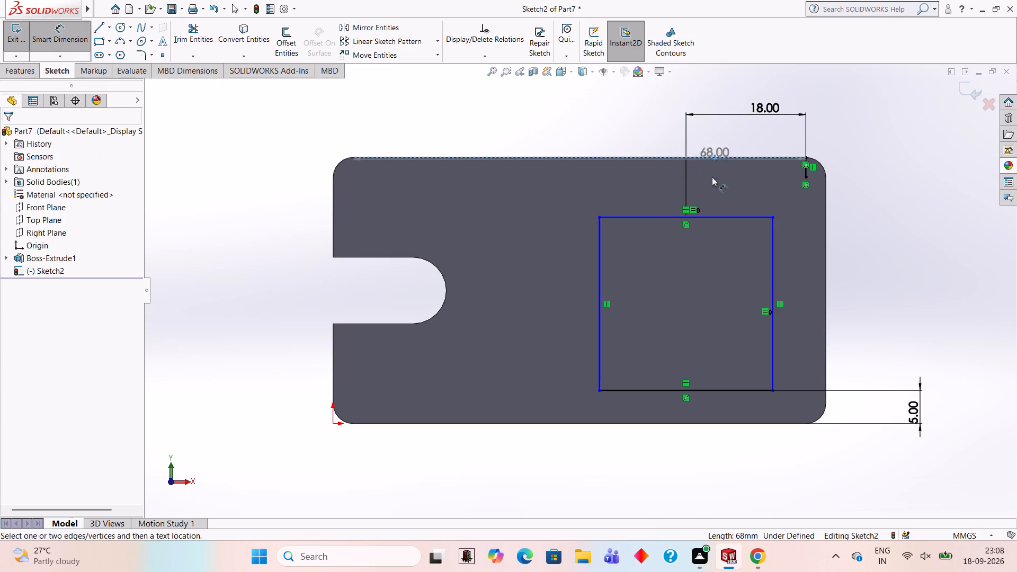
left_click(726, 217)
left_click(882, 180)
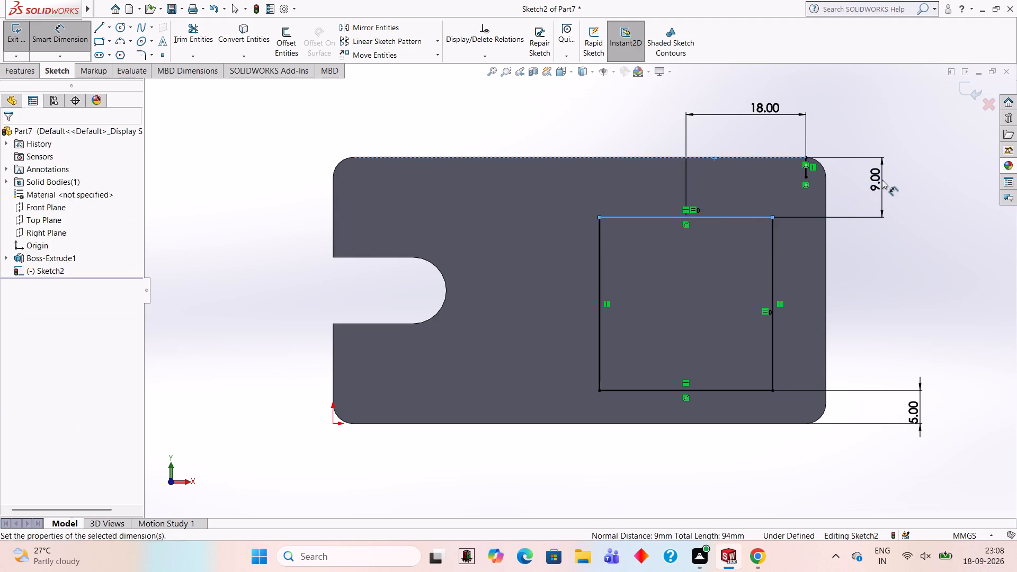
key("5")
key("Return")
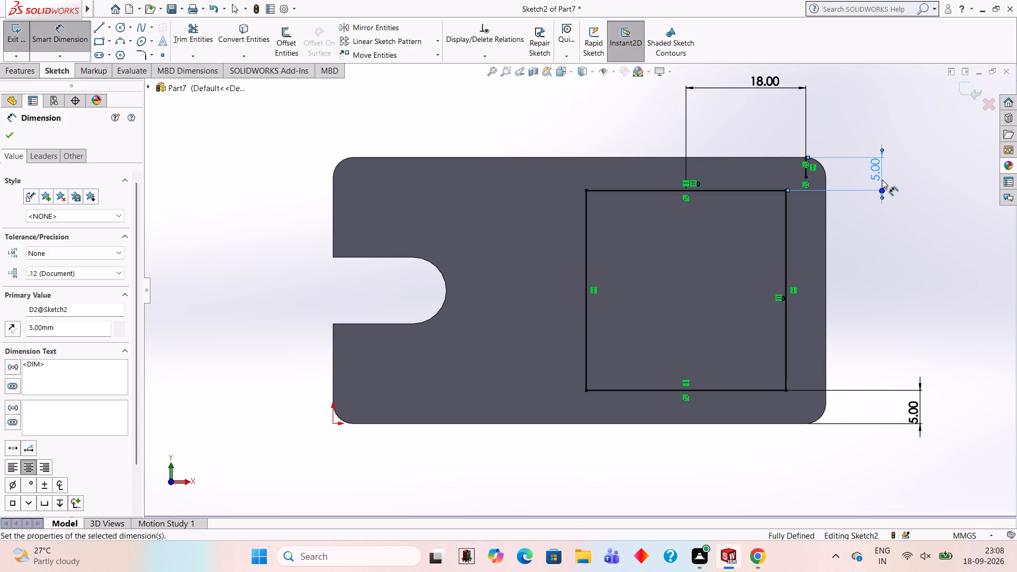
key("Escape")
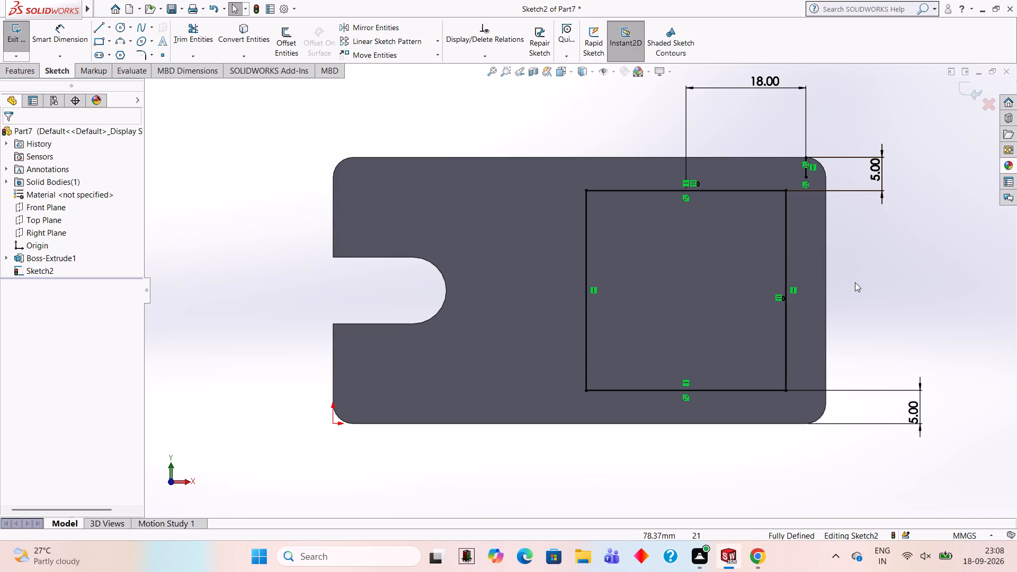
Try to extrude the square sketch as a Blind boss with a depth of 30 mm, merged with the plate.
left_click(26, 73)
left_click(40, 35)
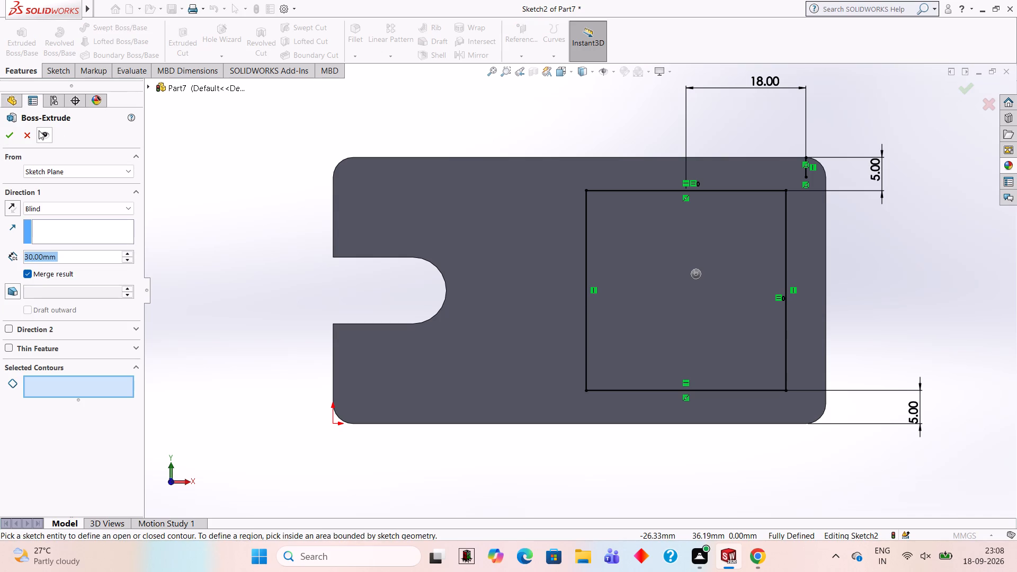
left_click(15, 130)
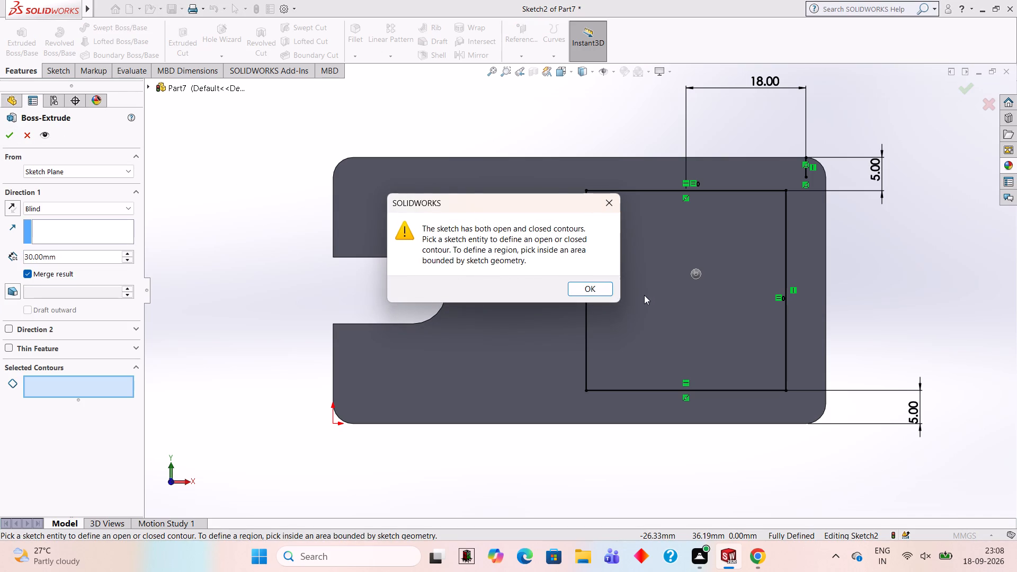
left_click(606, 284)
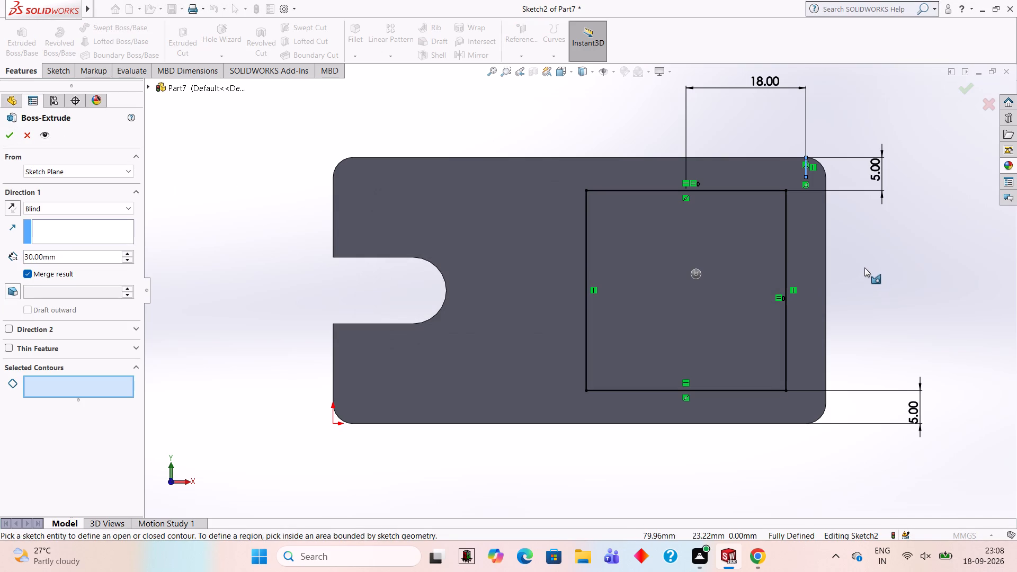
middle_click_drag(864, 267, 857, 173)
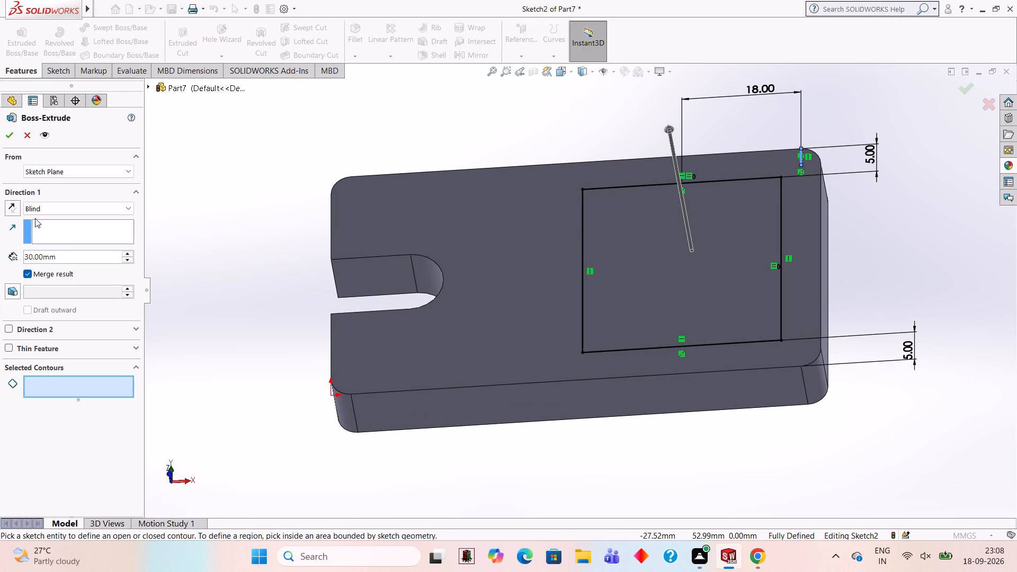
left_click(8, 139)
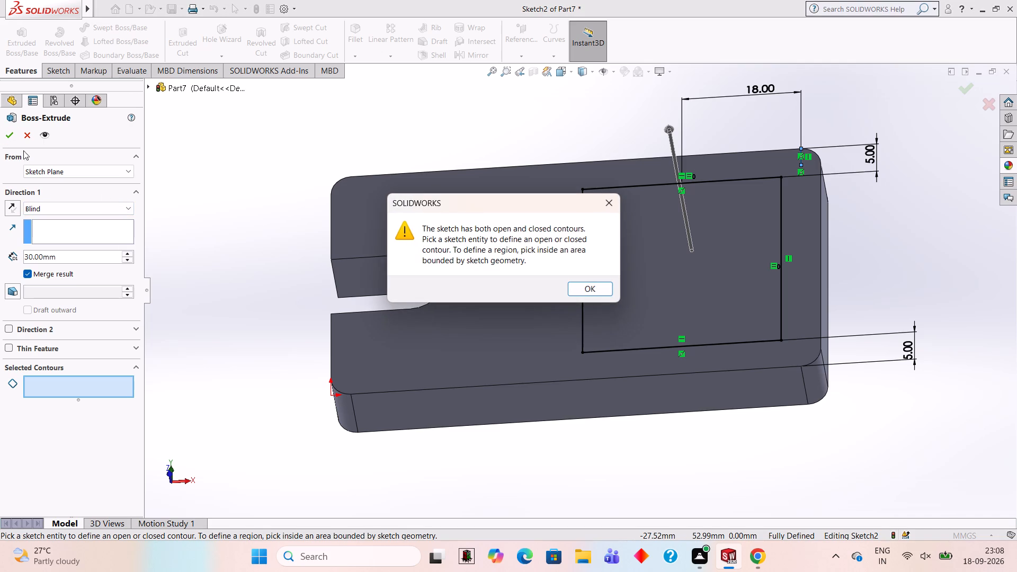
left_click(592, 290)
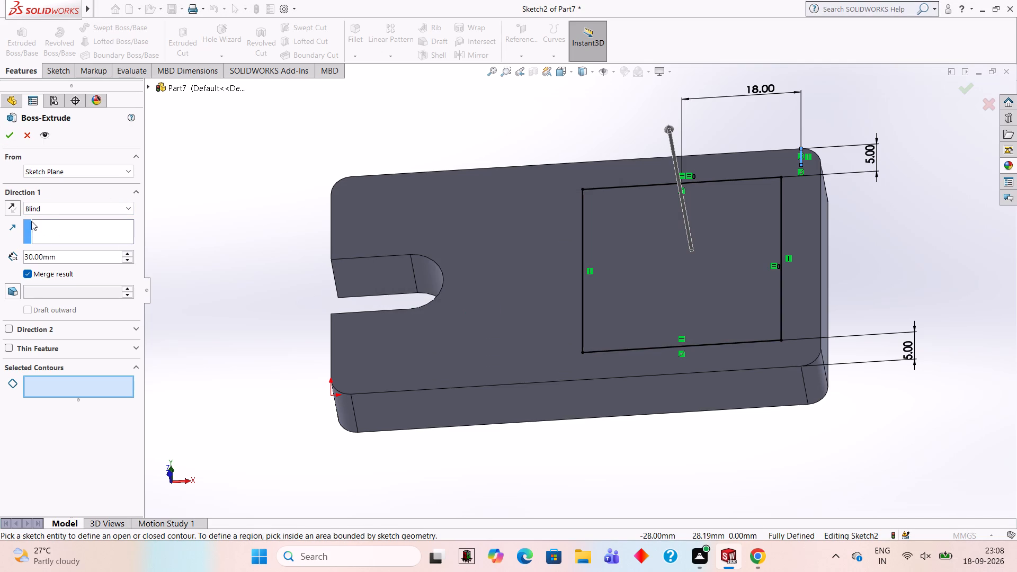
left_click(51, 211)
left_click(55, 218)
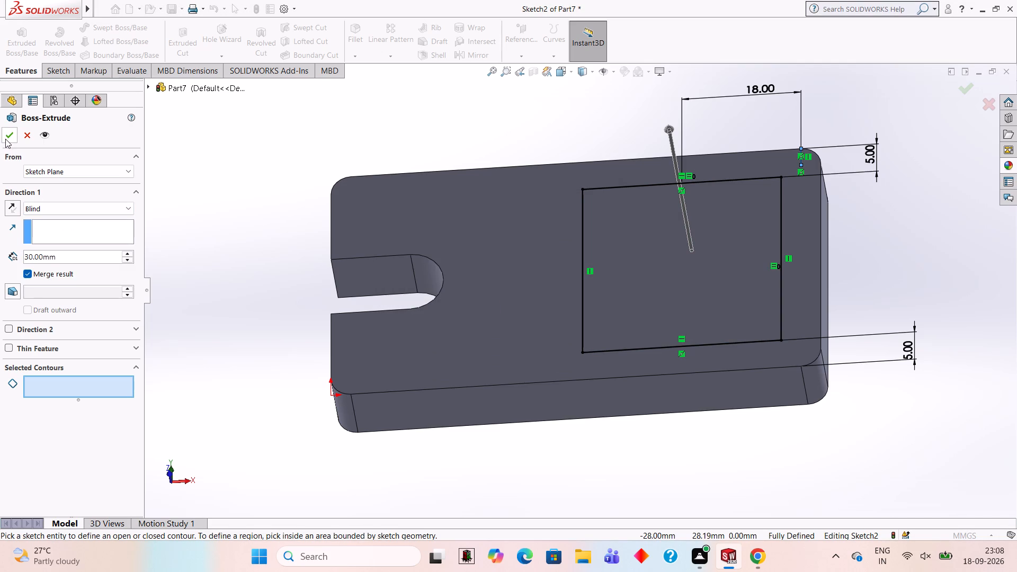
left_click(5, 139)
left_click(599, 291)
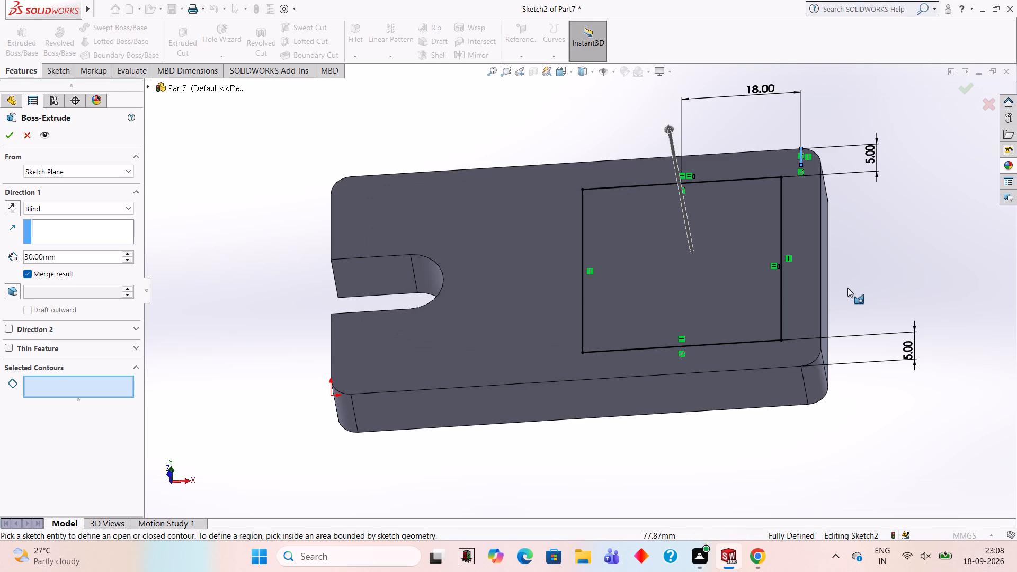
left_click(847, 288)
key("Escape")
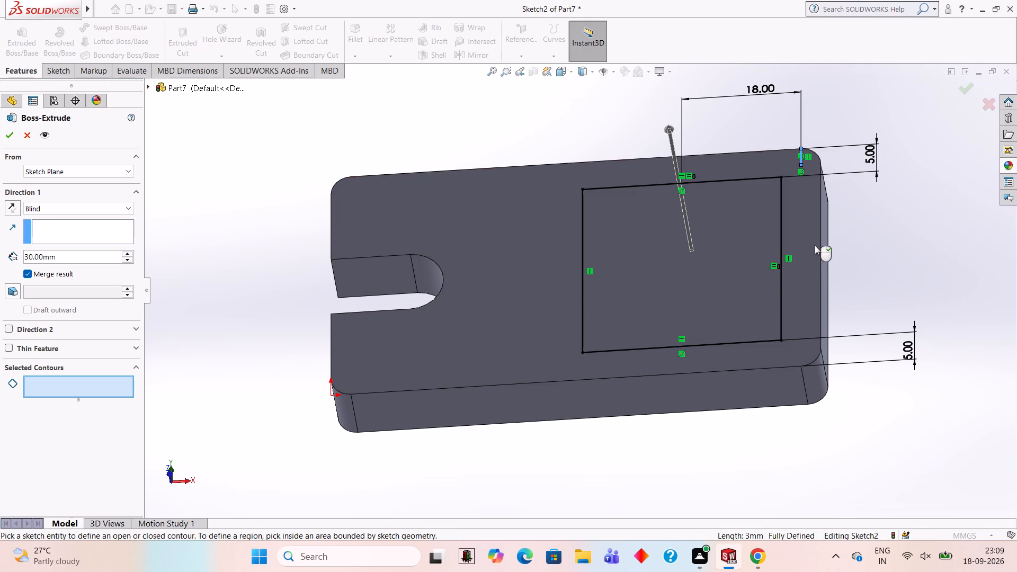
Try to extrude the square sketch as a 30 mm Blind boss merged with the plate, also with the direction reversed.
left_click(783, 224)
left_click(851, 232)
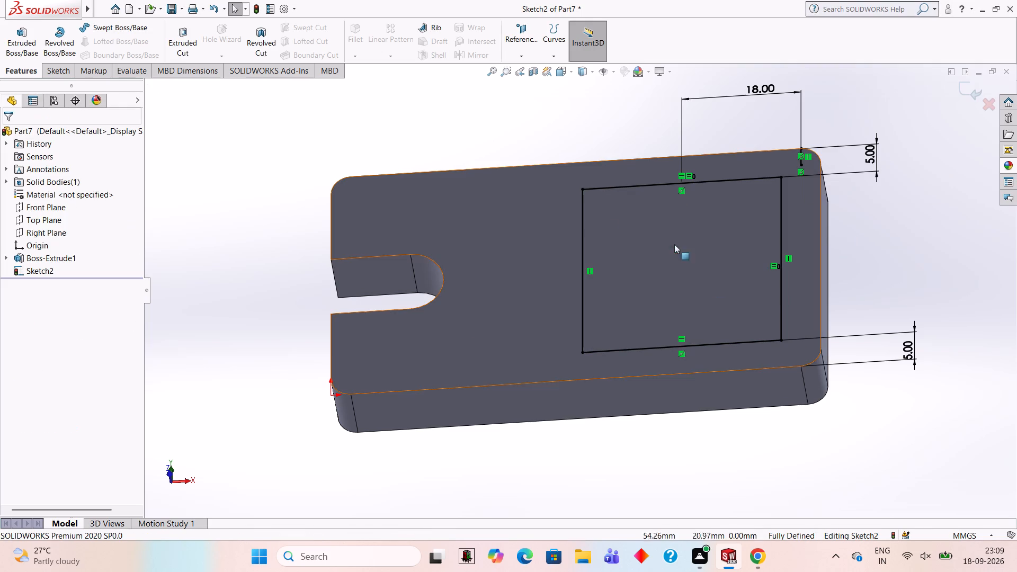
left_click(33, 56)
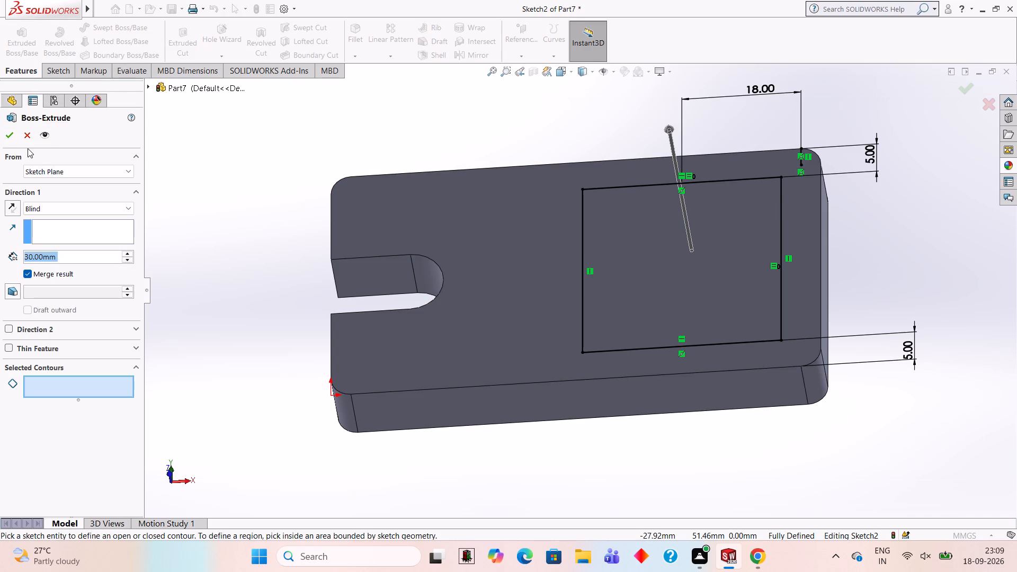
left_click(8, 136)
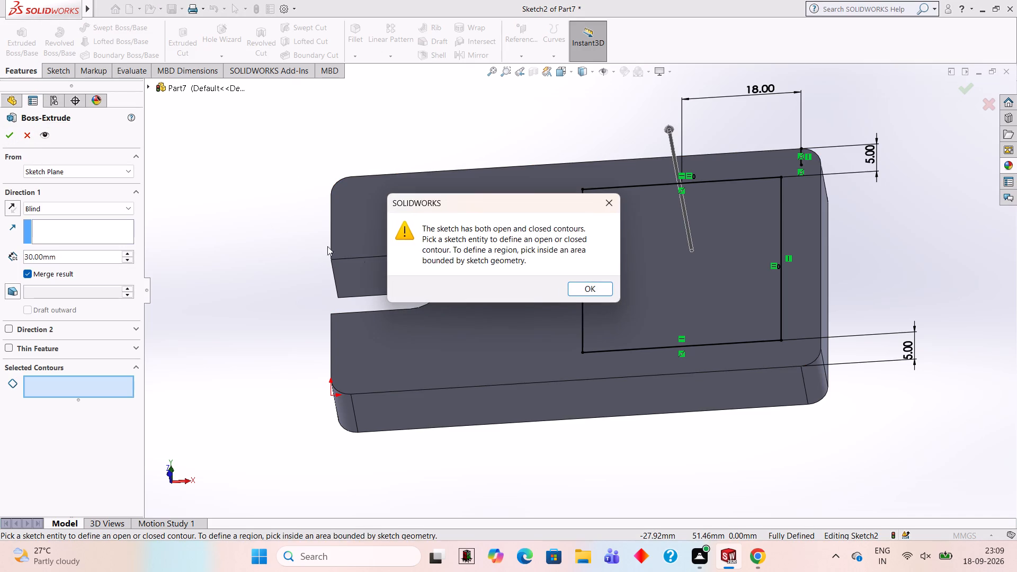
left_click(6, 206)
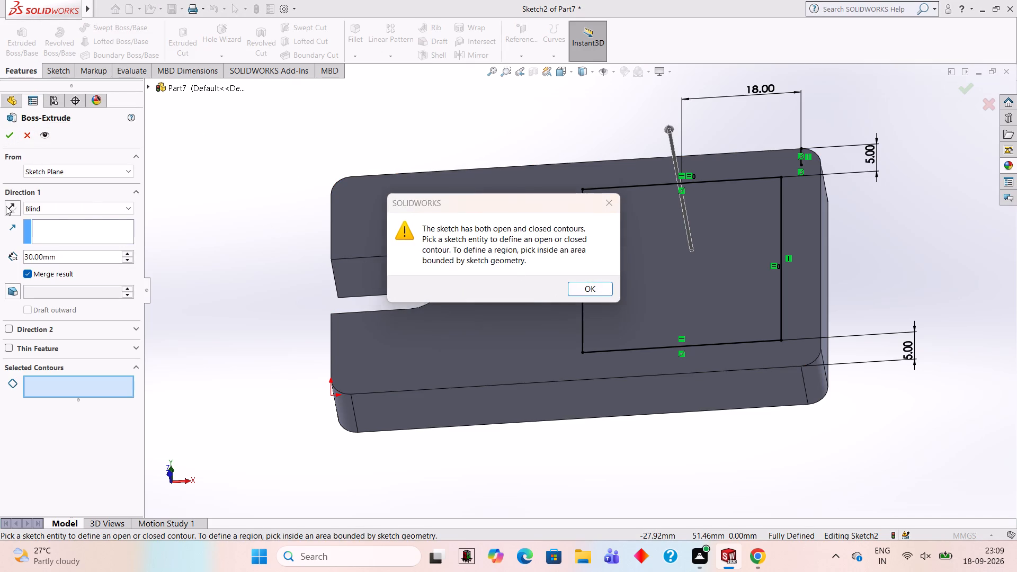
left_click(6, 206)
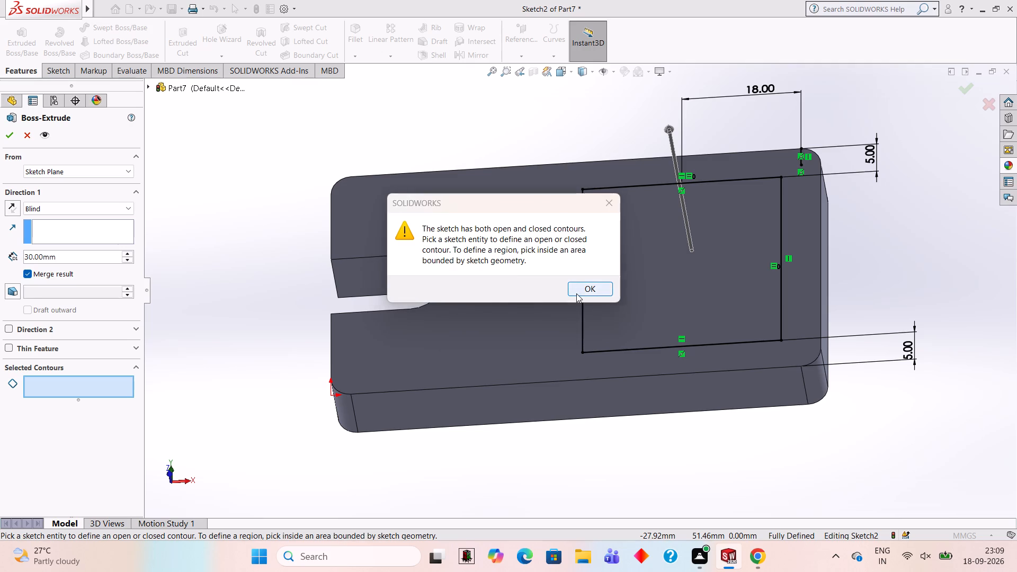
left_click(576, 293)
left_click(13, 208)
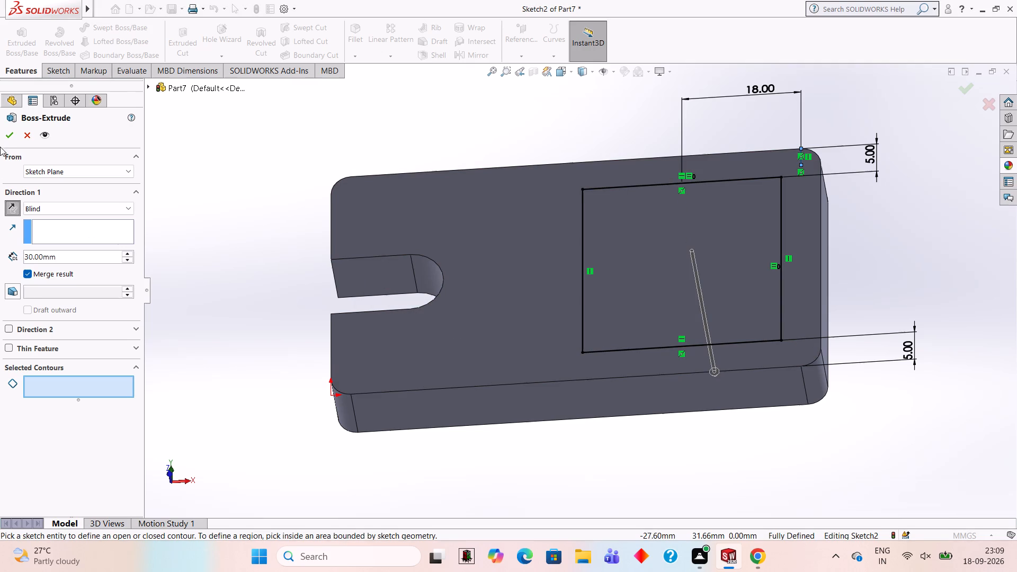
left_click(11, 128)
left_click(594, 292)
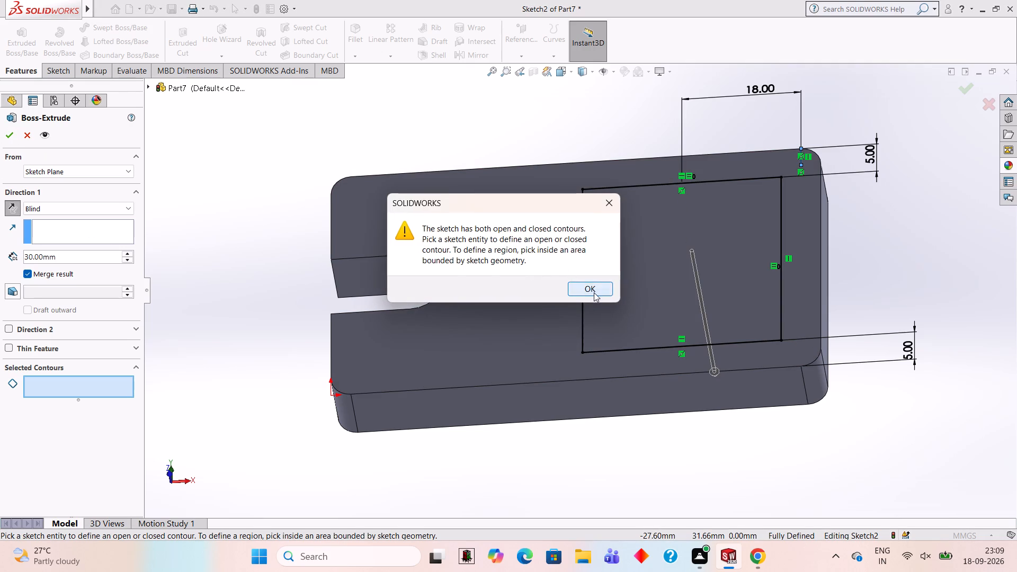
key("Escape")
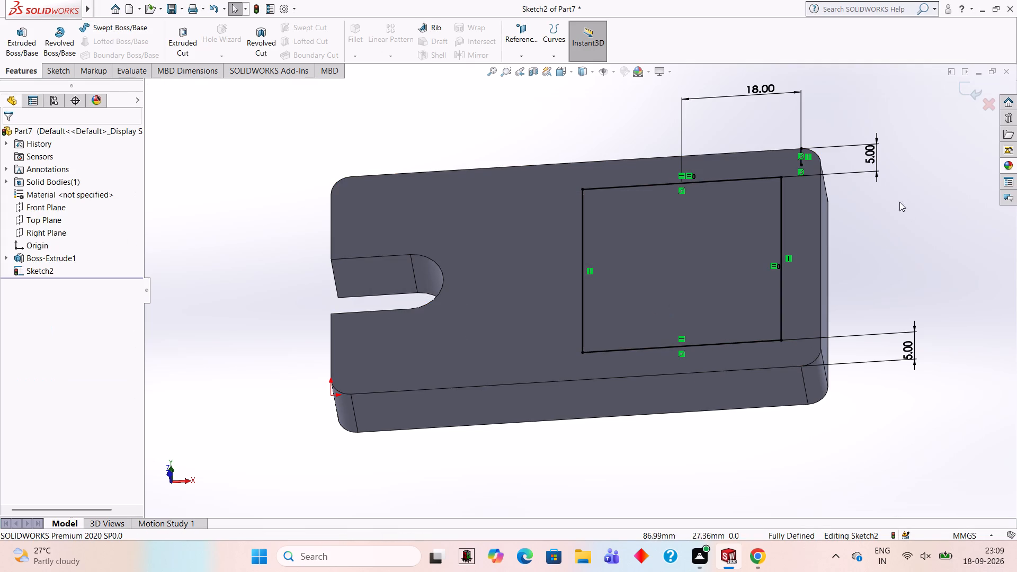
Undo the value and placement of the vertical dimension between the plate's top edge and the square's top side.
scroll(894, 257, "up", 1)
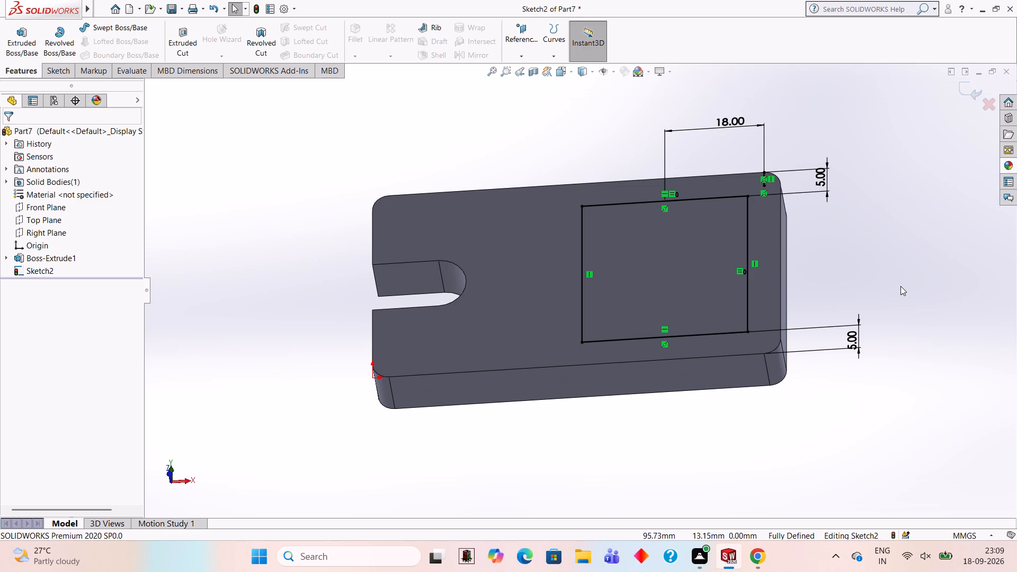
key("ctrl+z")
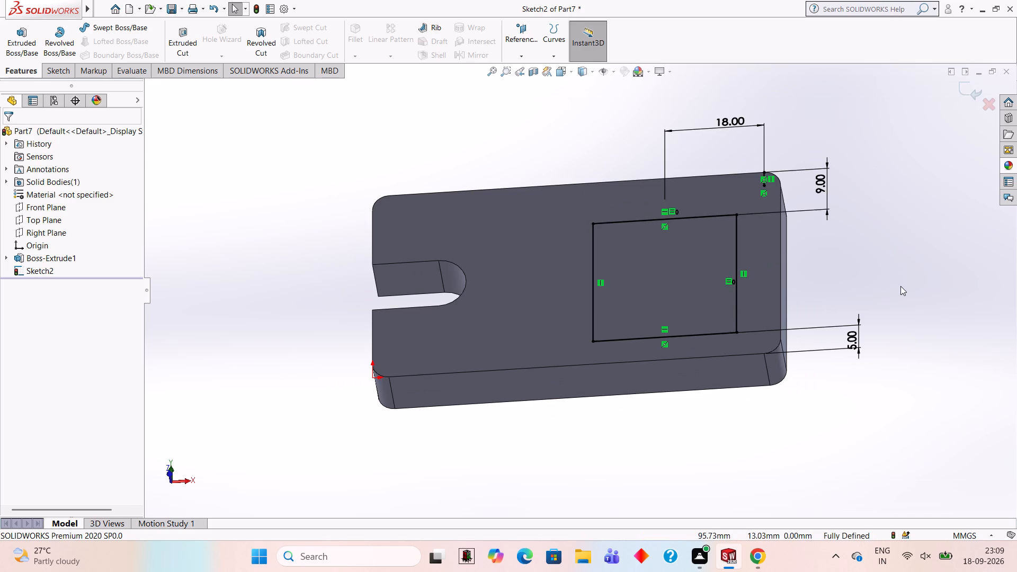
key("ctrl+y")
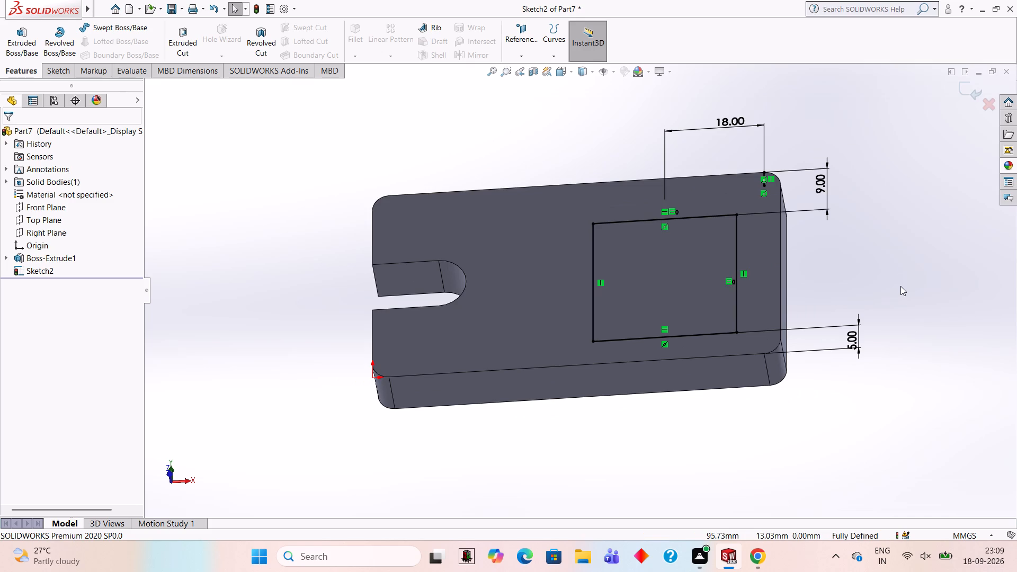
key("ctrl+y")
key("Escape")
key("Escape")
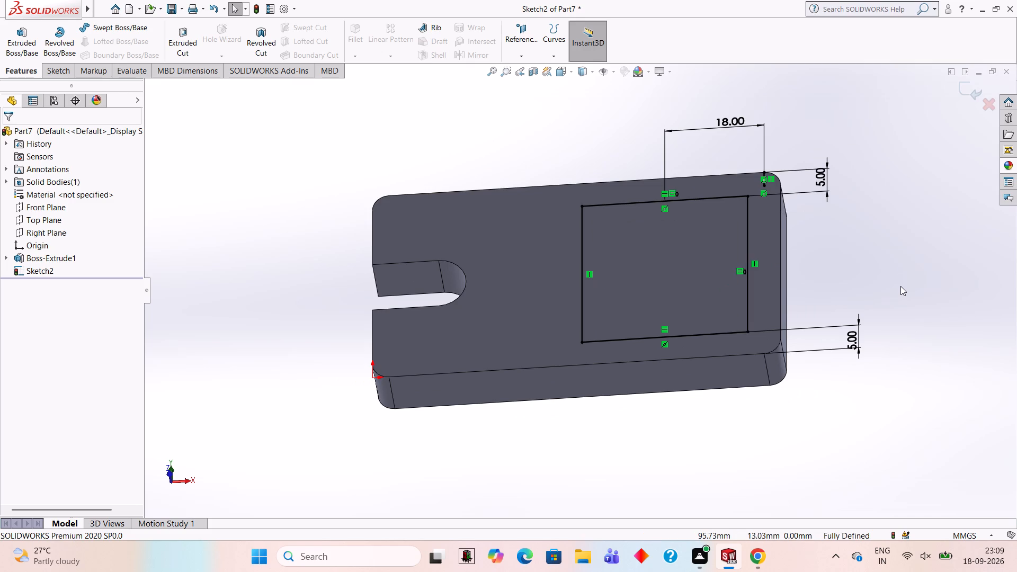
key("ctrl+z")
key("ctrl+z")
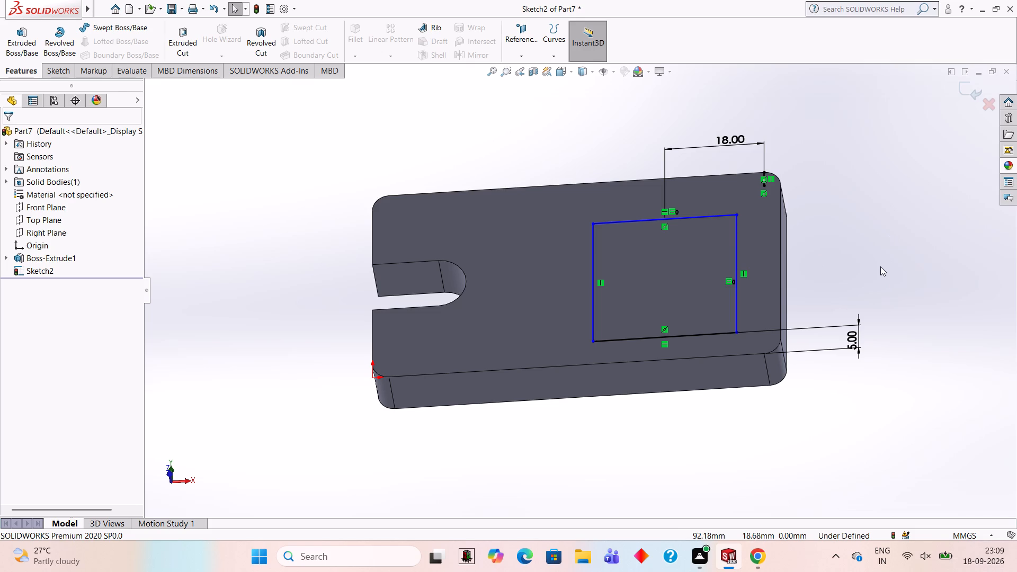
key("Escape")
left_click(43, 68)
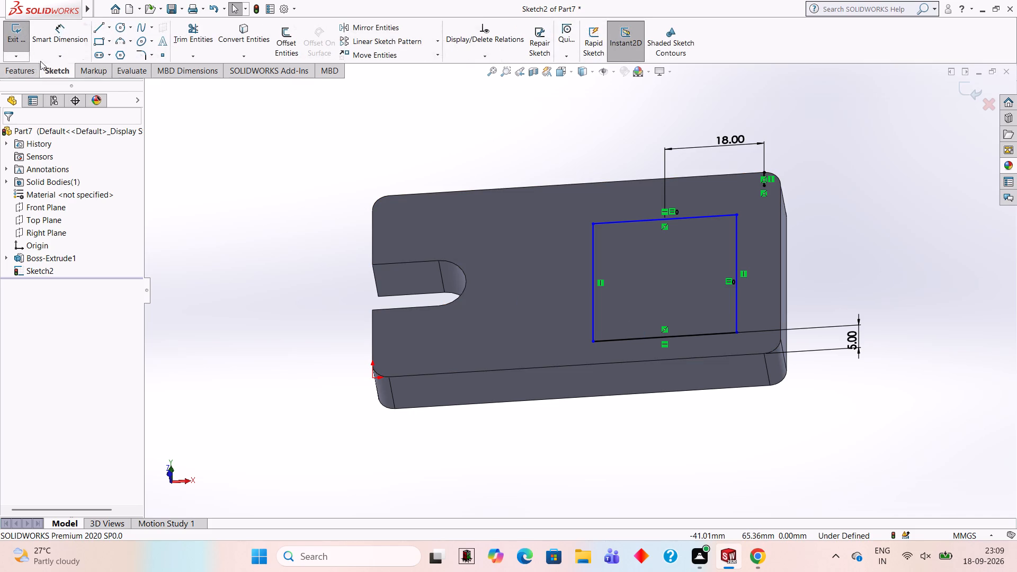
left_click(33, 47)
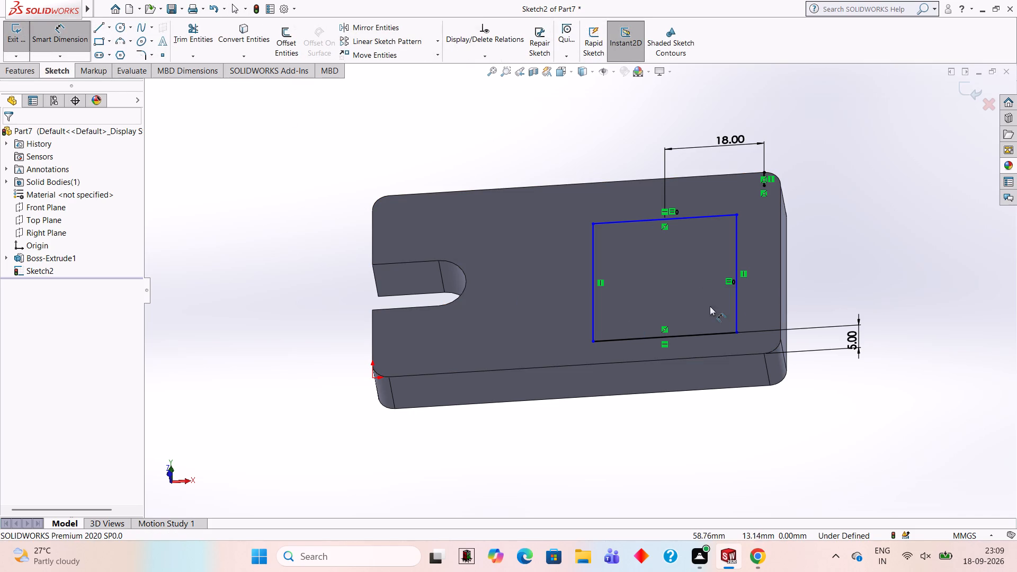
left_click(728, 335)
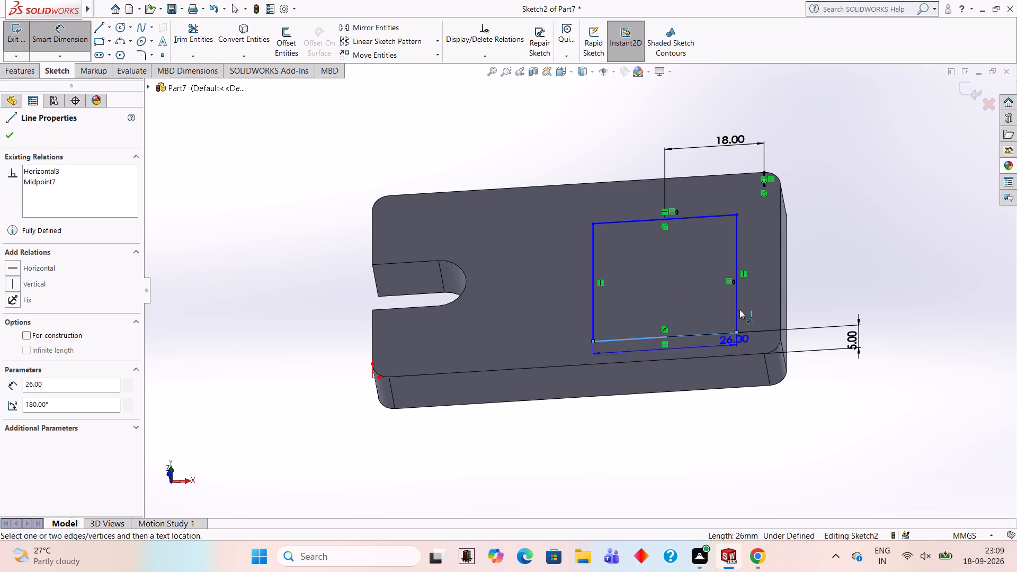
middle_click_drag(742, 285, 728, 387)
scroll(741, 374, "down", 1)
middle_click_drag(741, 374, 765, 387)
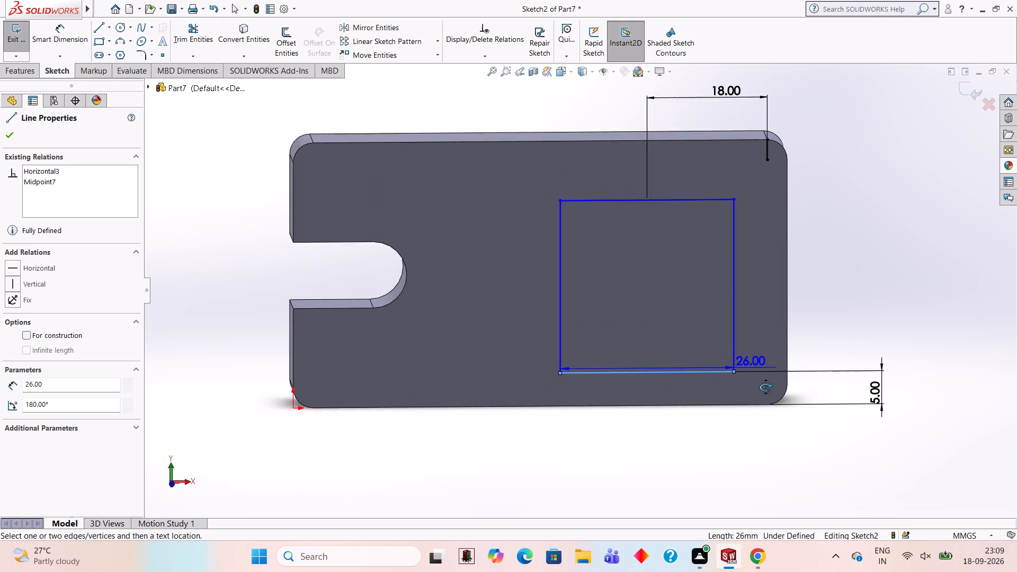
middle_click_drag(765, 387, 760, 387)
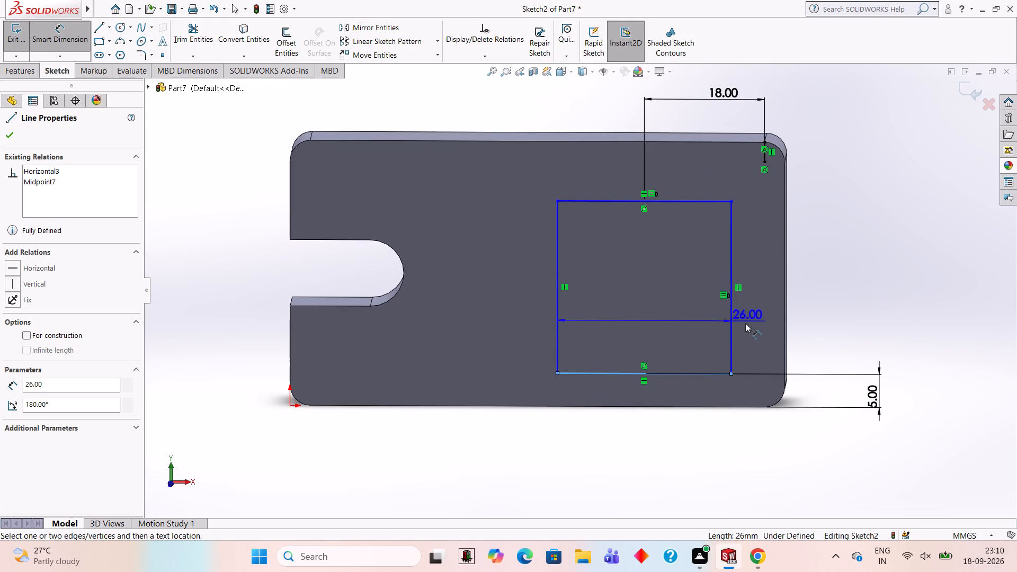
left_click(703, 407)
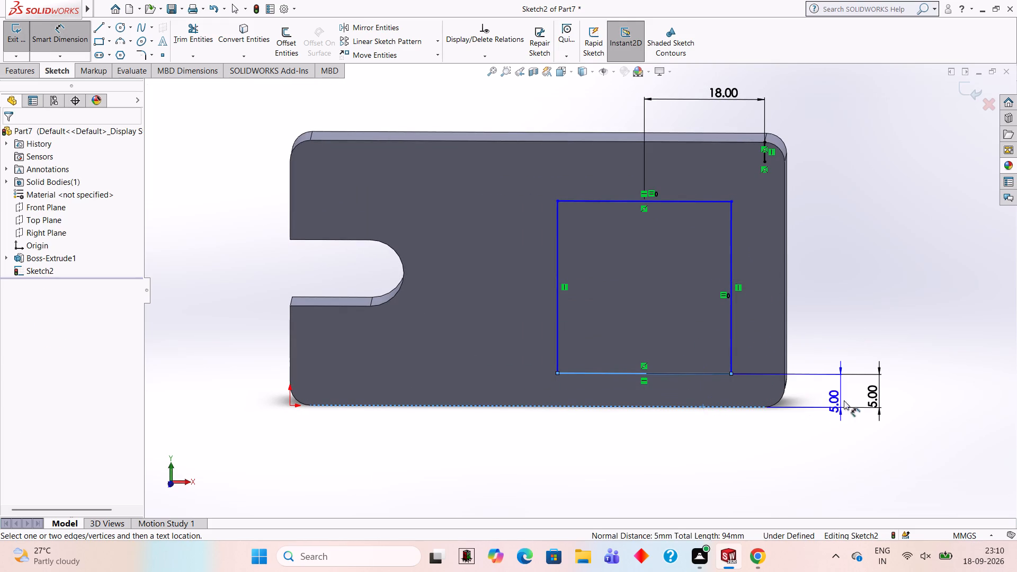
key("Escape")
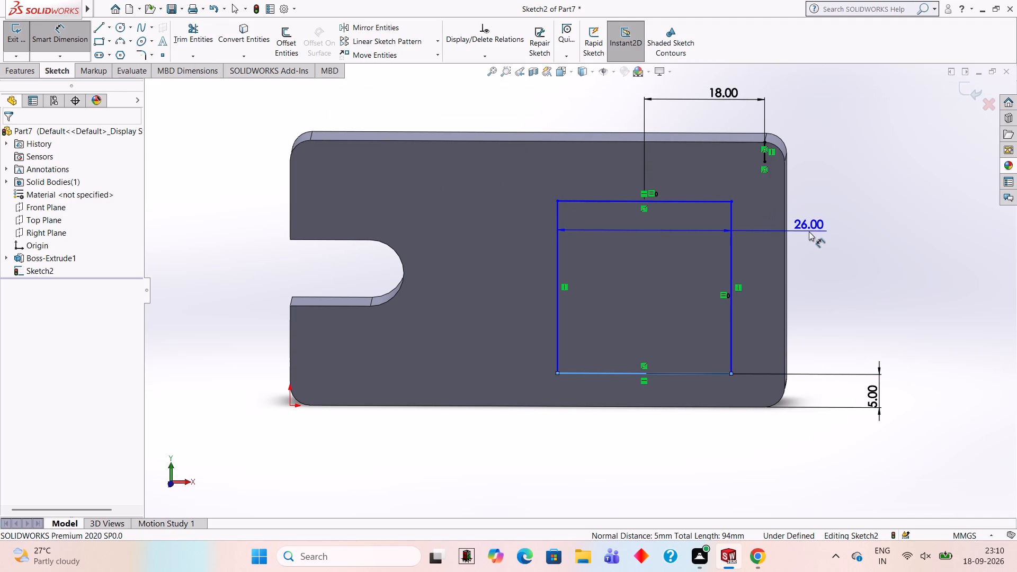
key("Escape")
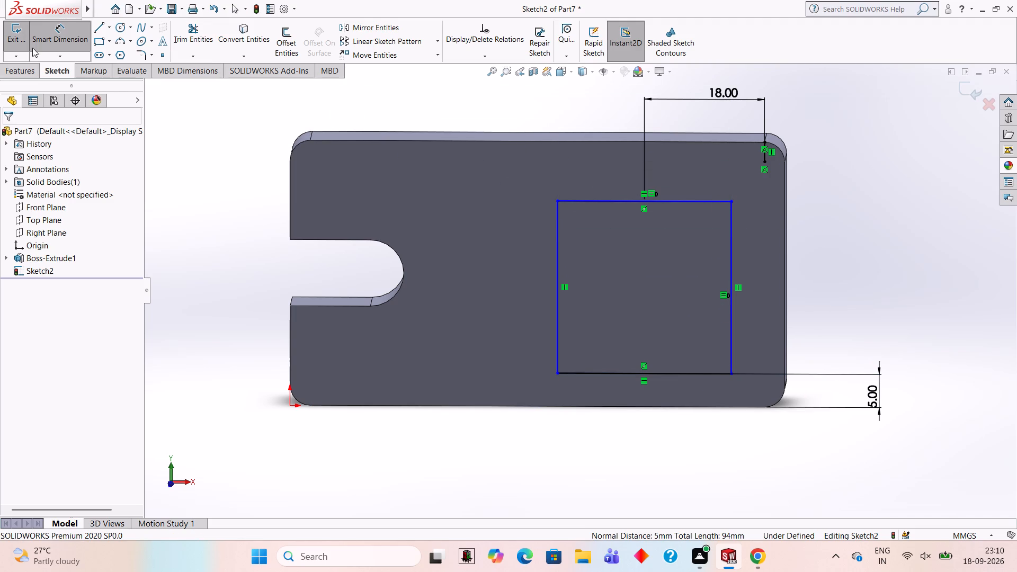
Dimension the vertical distance from the plate's top edge to the square's top side and set it to 5 mm.
left_click(677, 141)
left_click(689, 202)
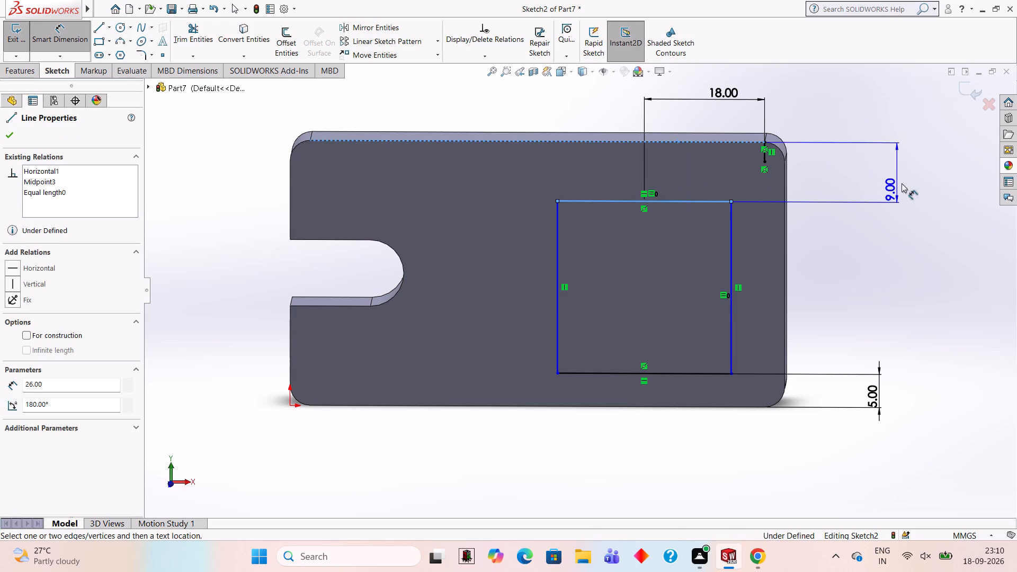
left_click(885, 164)
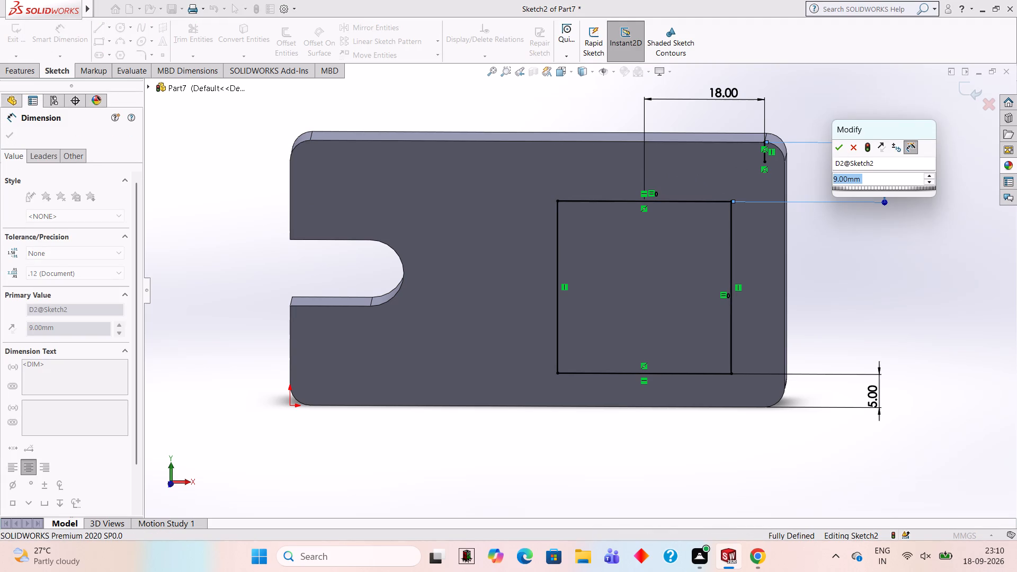
key("5")
key("Return")
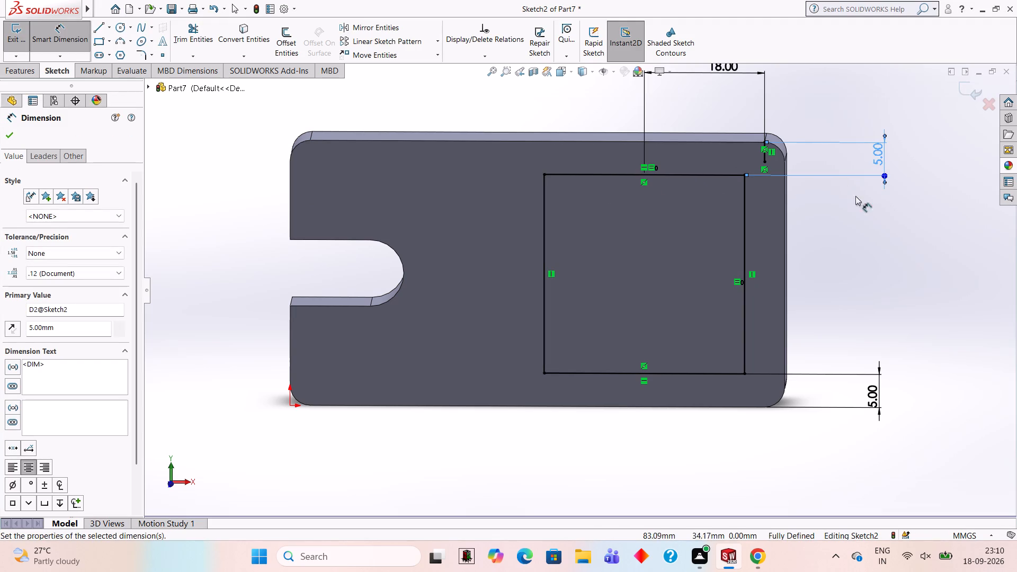
left_click(890, 253)
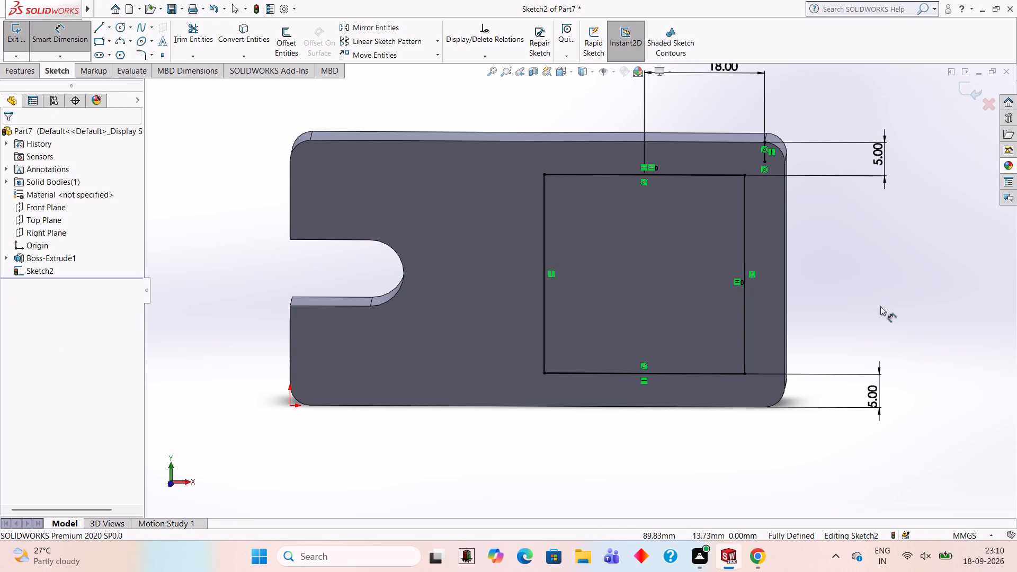
Add a driven dimension for the length of the square's right side.
left_click(746, 231)
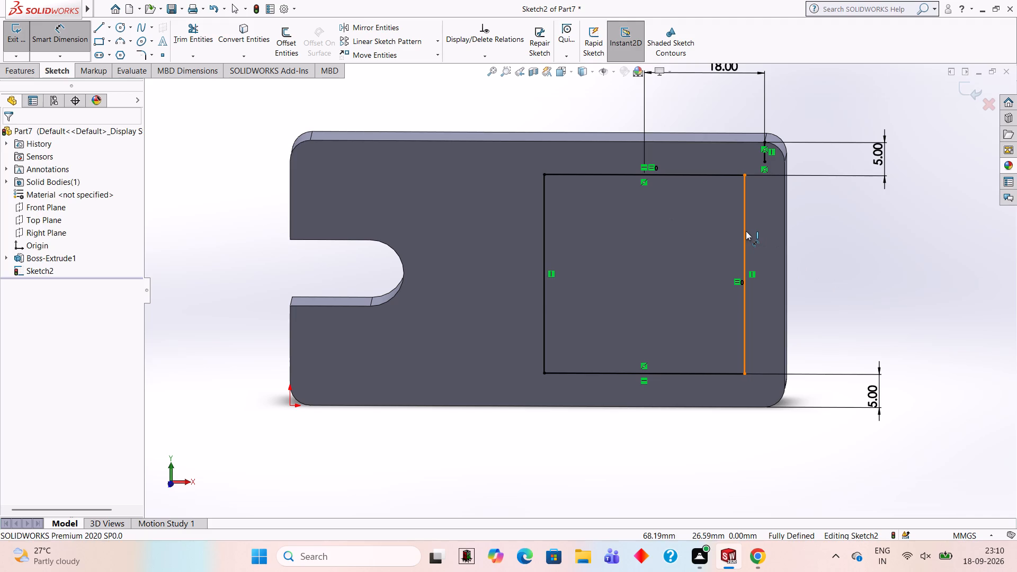
left_click(918, 253)
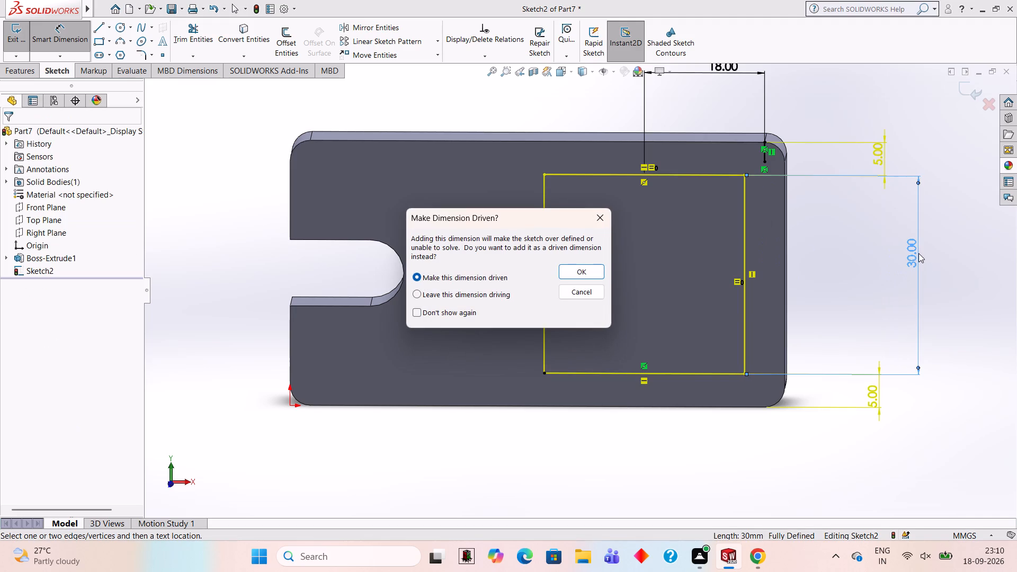
left_click(568, 272)
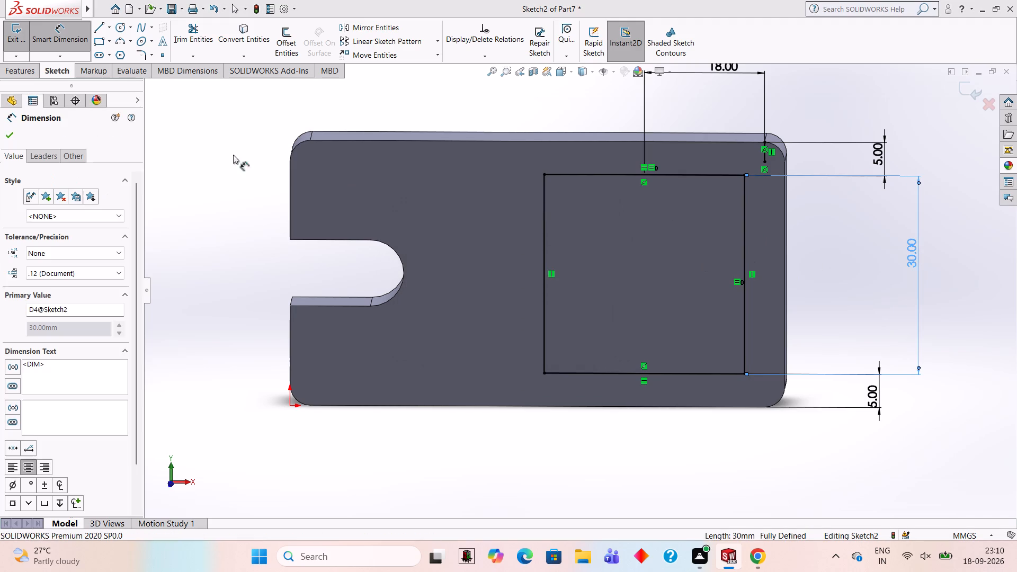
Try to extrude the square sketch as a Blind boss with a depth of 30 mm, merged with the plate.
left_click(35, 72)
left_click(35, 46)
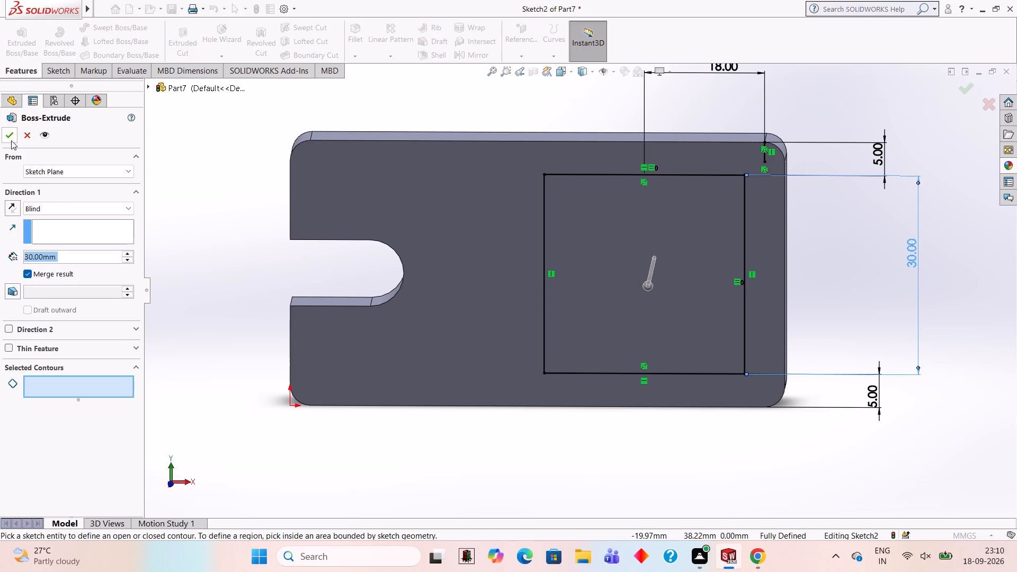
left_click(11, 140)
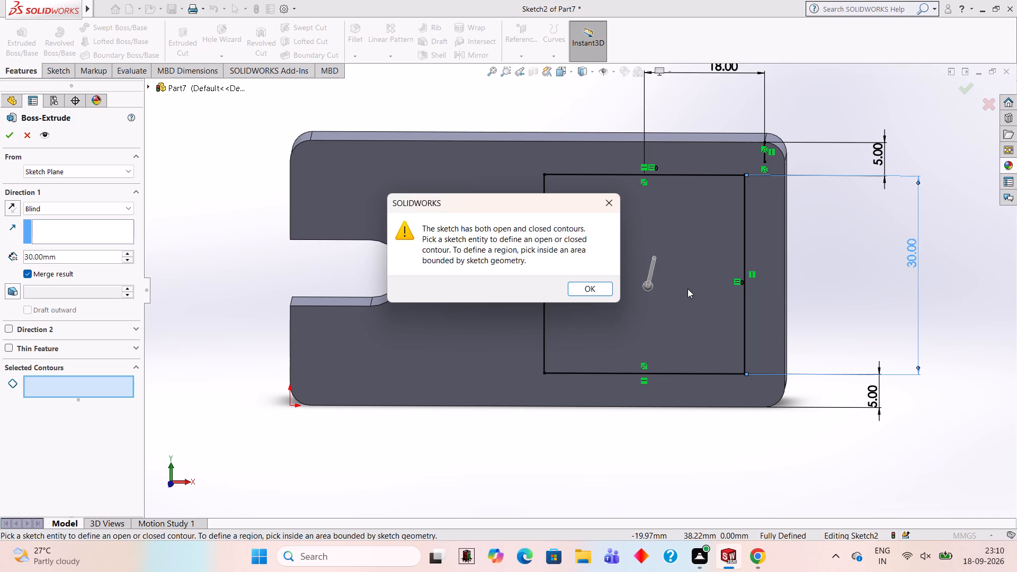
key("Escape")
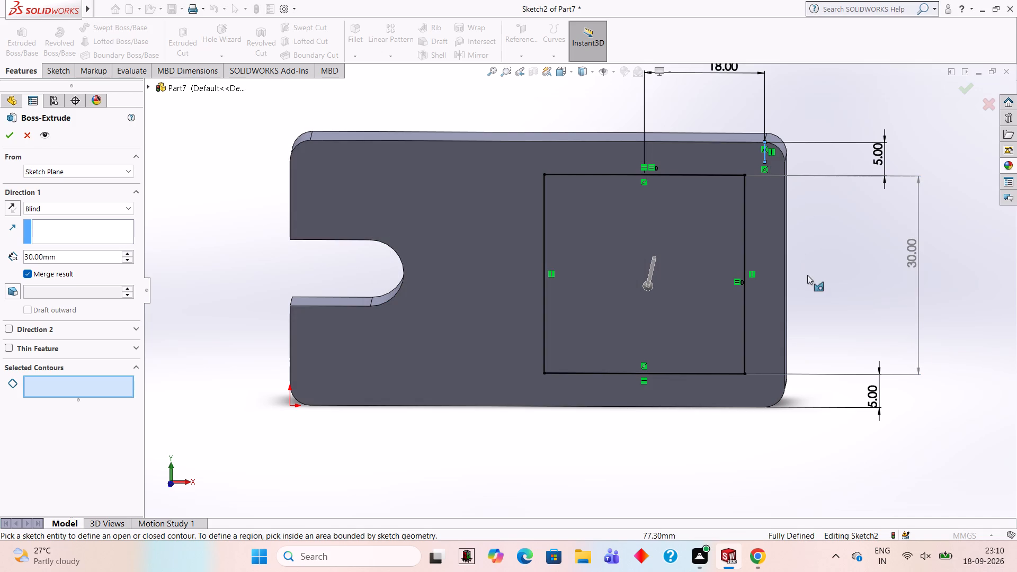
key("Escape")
Delete the short vertical sketch line near the plate's upper-right corner, along with the dimension attached to it.
left_click(764, 157)
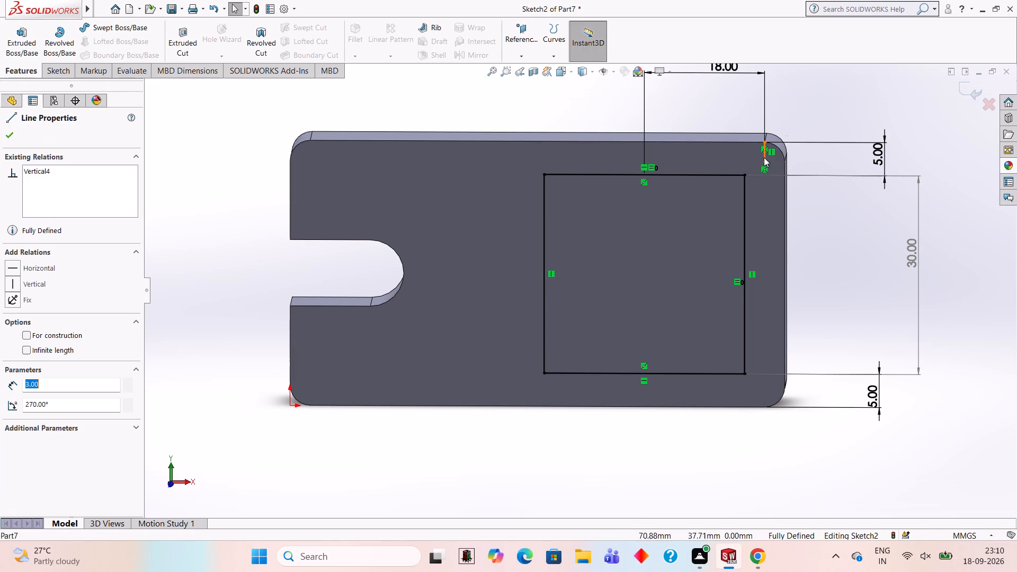
key("Delete")
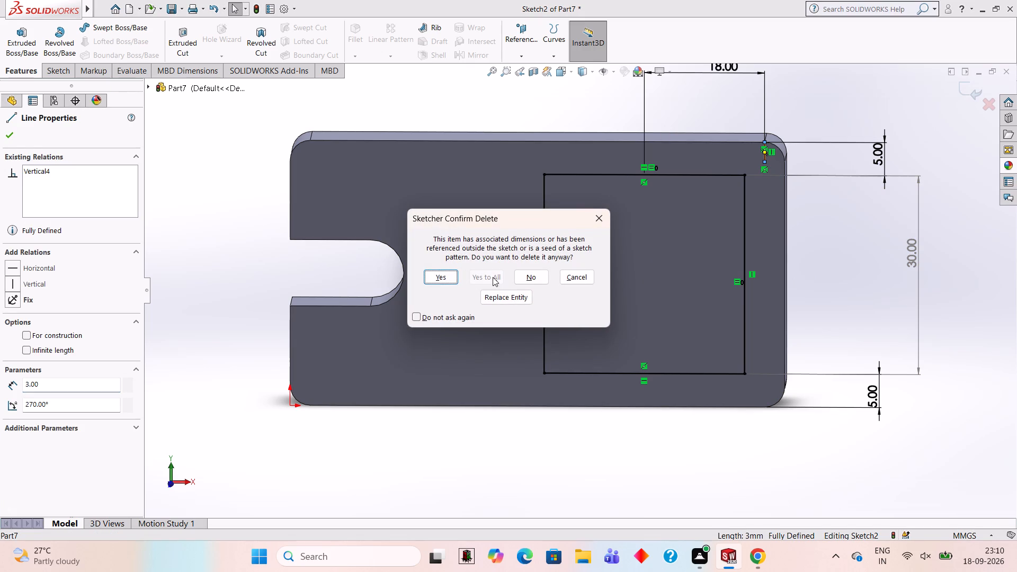
left_click(452, 280)
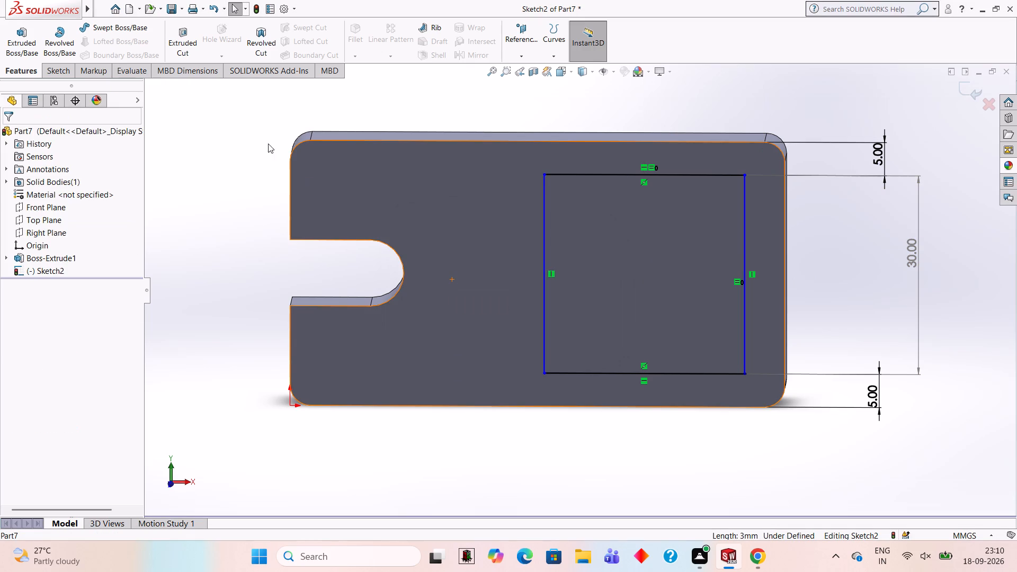
Extrude the square sketch as a Blind boss 30 mm deep, merged with the plate.
left_click(27, 46)
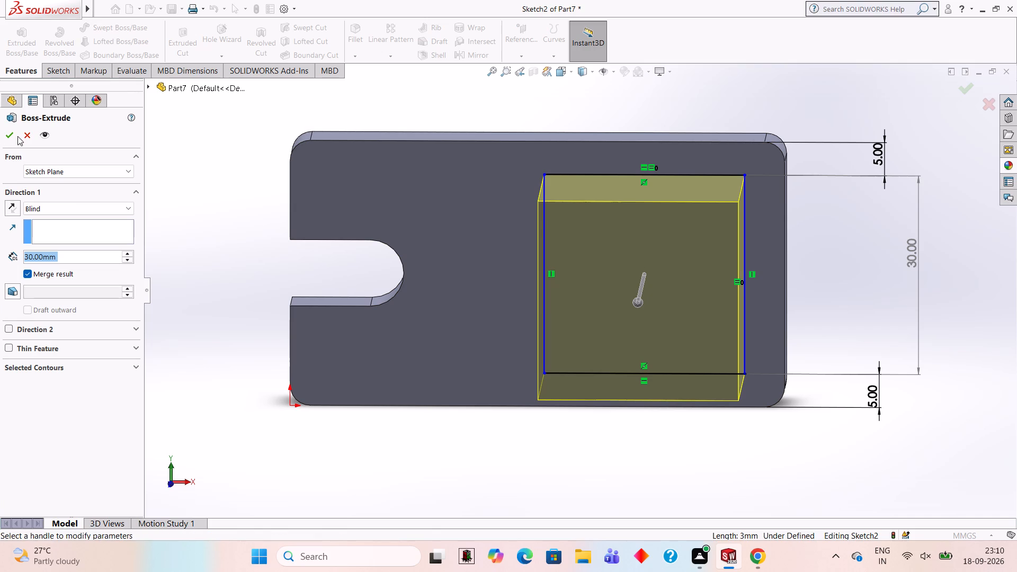
left_click(15, 135)
Examine the square boss and the slotted plate from several angles.
middle_click_drag(787, 206, 721, 227)
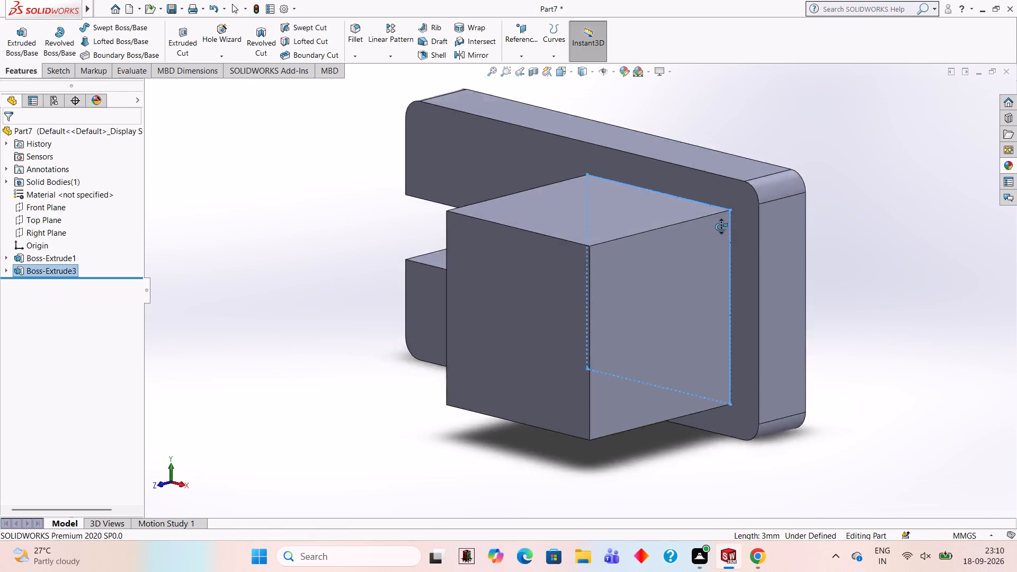
middle_click_drag(721, 227, 841, 165)
scroll(841, 165, "up", 1)
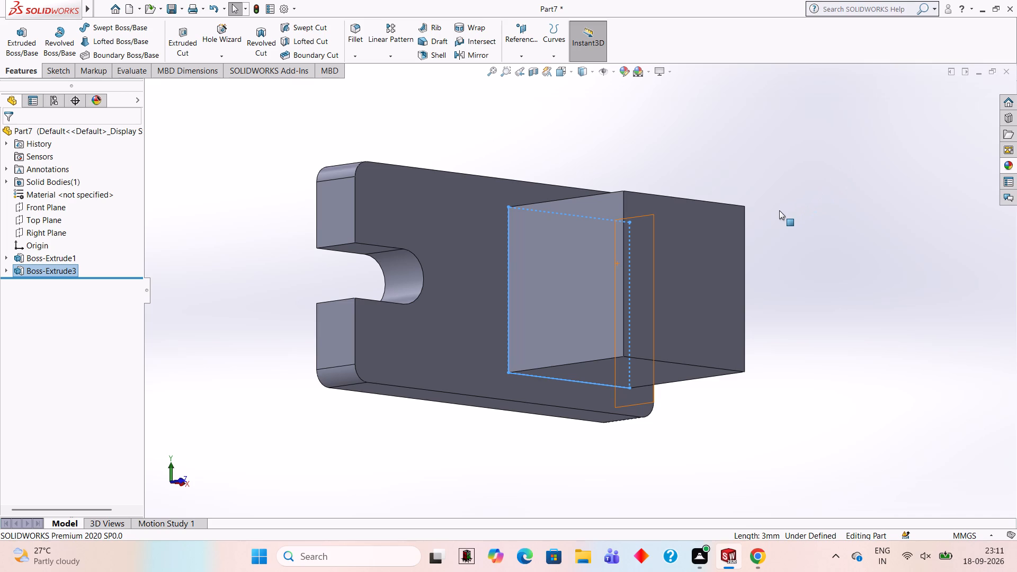
scroll(864, 200, "up", 1)
middle_click_drag(864, 201, 825, 208)
scroll(864, 201, "down", 1)
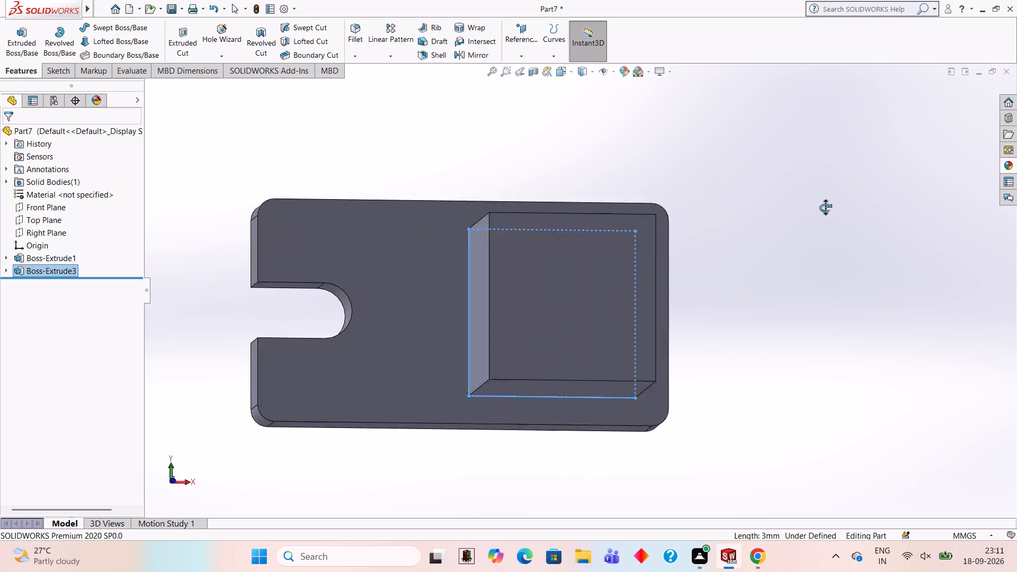
middle_click_drag(825, 208, 849, 181)
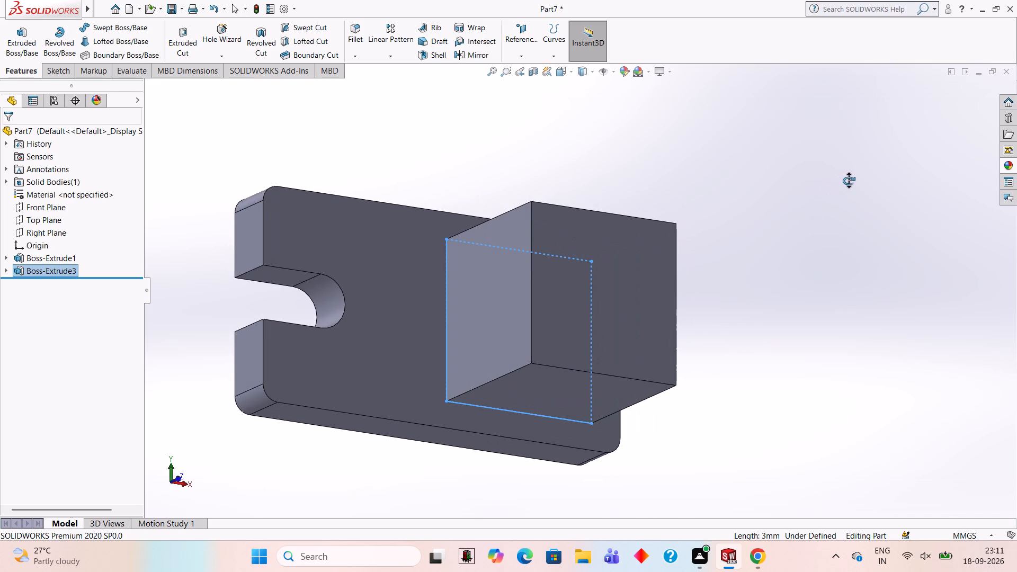
middle_click_drag(849, 181, 813, 253)
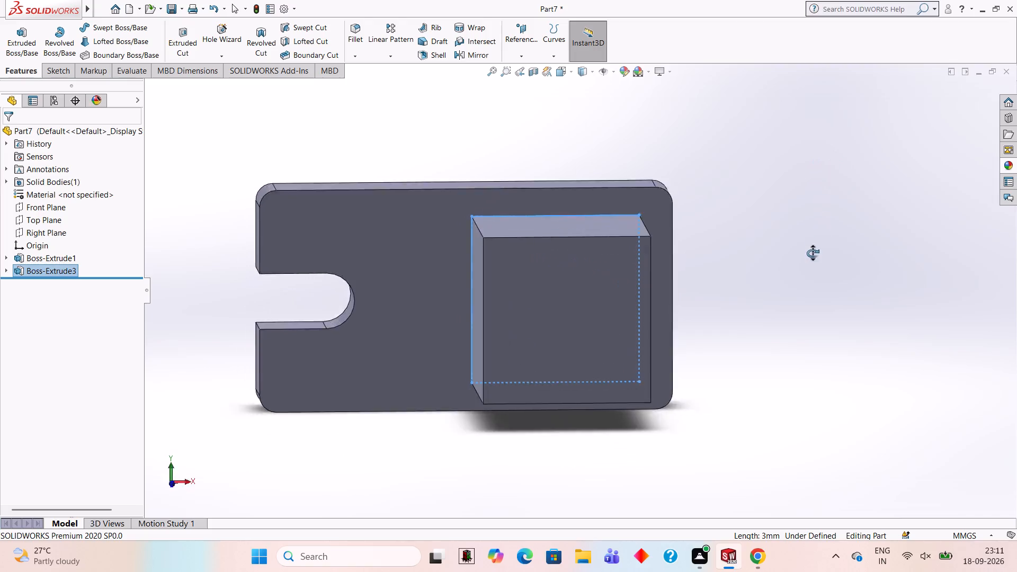
middle_click_drag(813, 253, 836, 208)
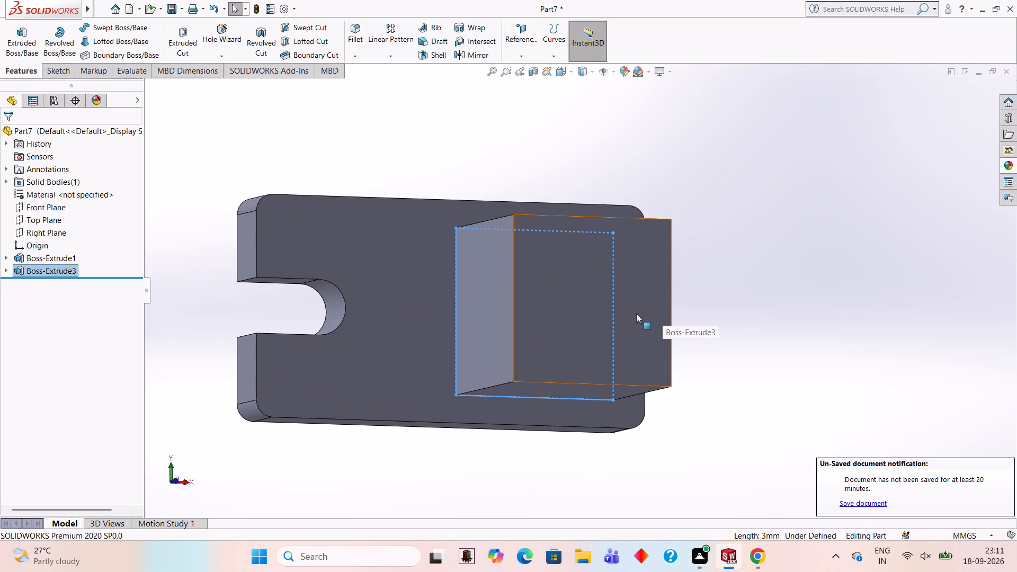
middle_click_drag(637, 314, 718, 346)
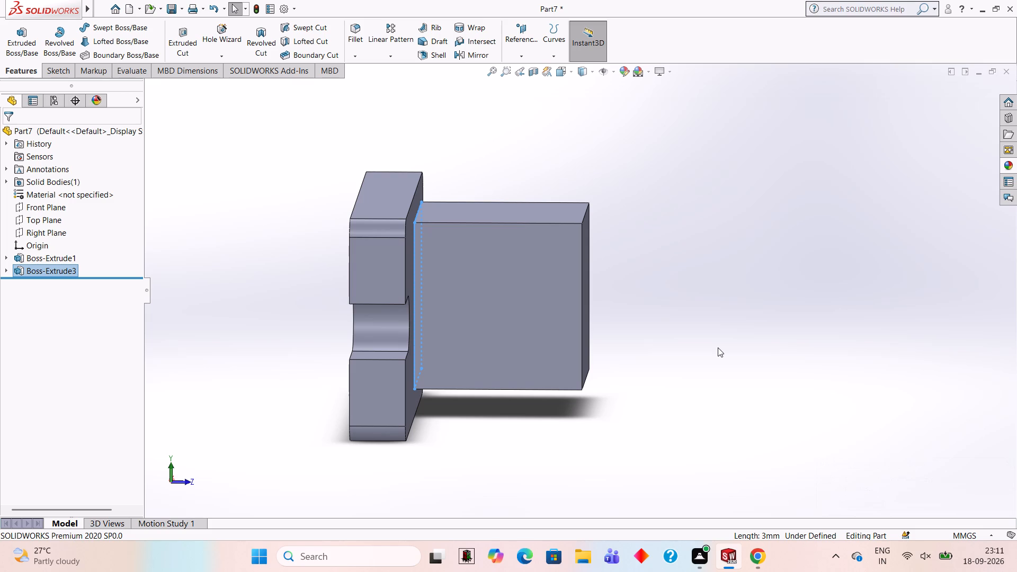
middle_click_drag(740, 311, 656, 229)
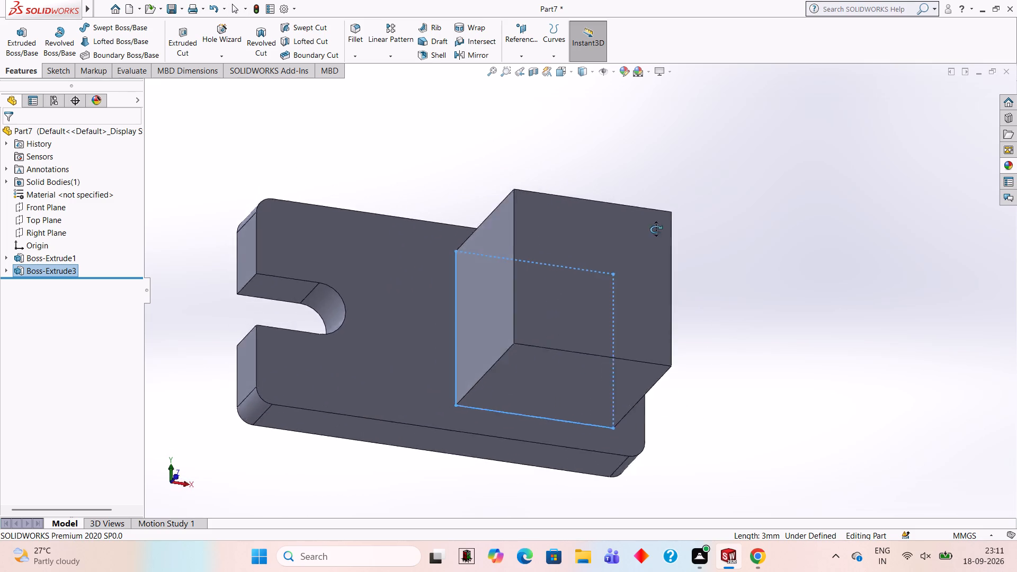
middle_click_drag(656, 229, 644, 230)
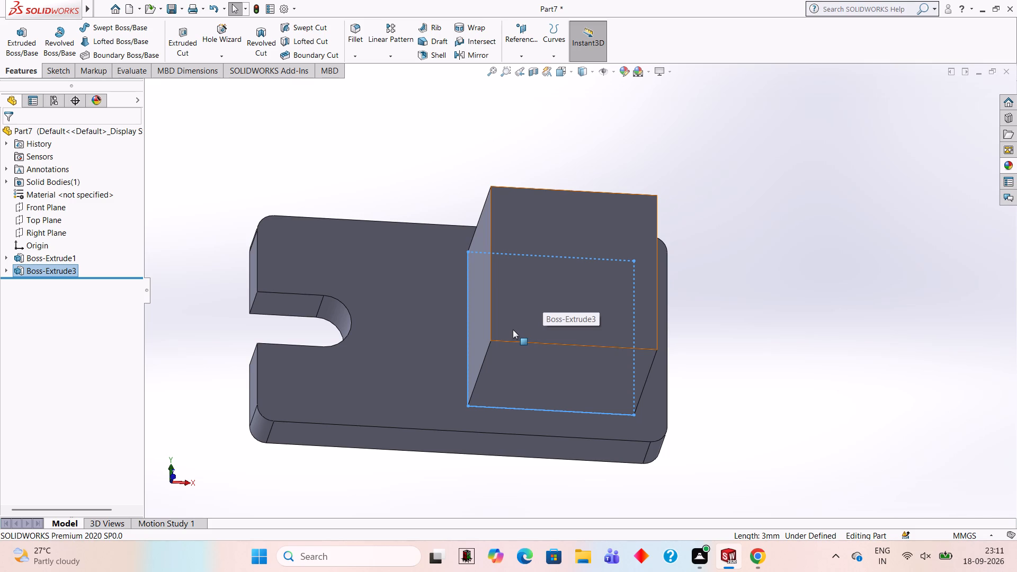
Start a sketch on the boss's side face nearest the slot and view it straight on.
middle_click_drag(570, 279, 635, 272)
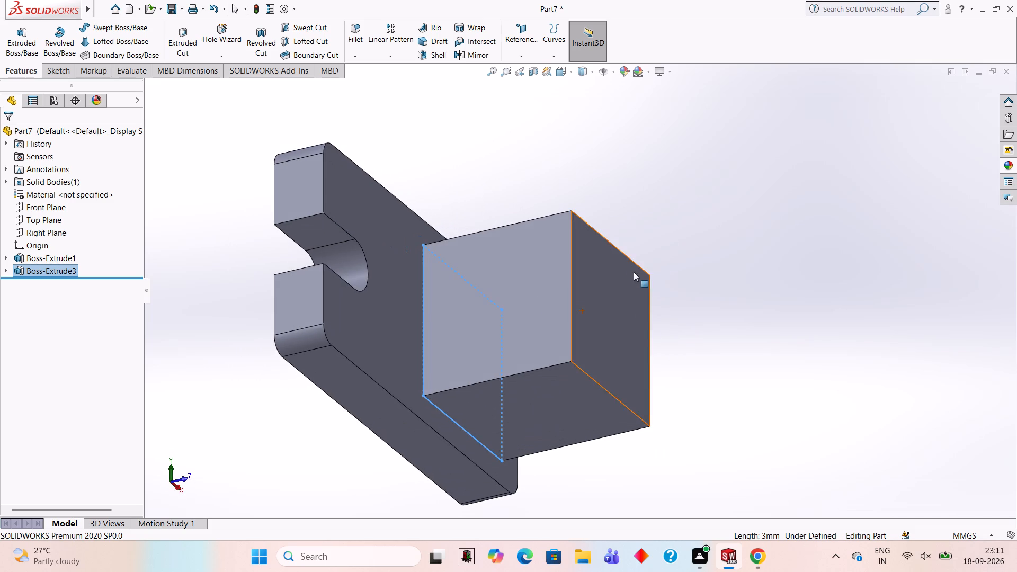
left_click(522, 294)
left_click(573, 263)
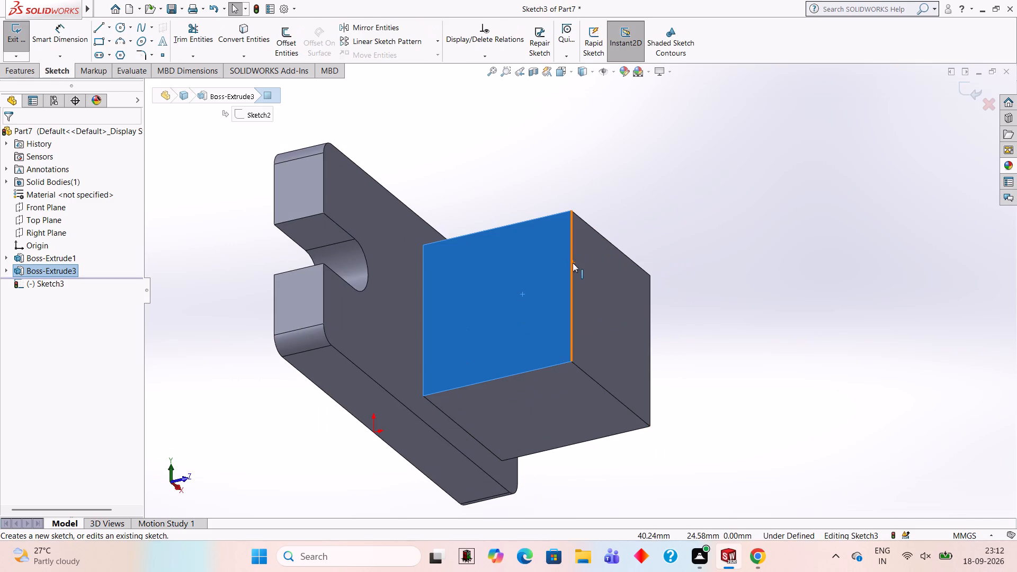
key("ctrl+8")
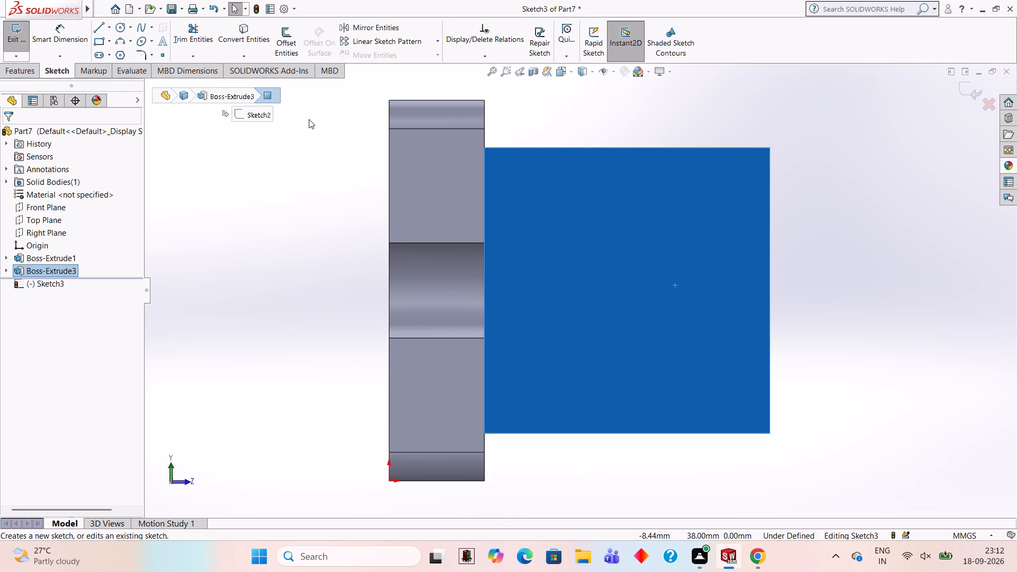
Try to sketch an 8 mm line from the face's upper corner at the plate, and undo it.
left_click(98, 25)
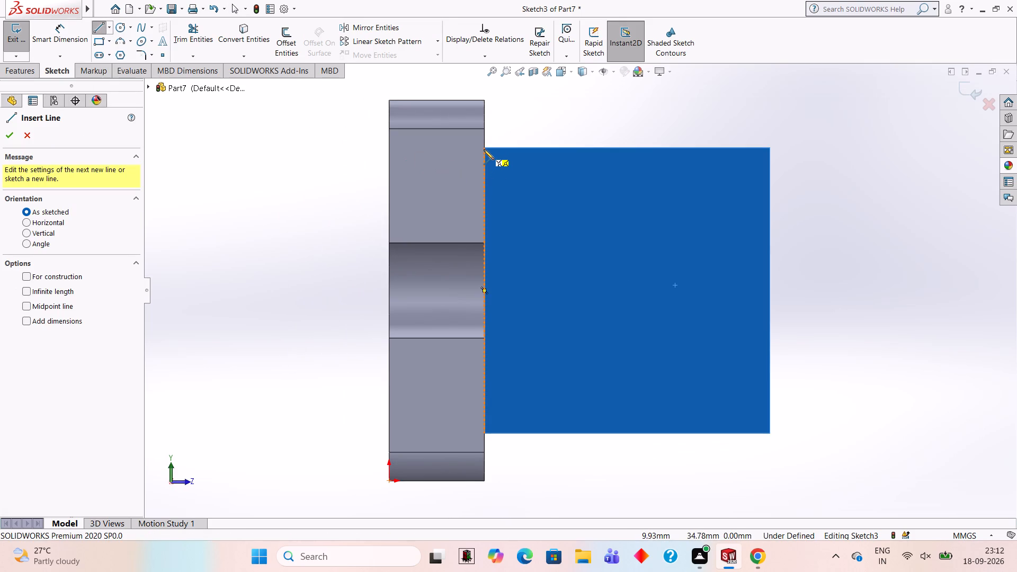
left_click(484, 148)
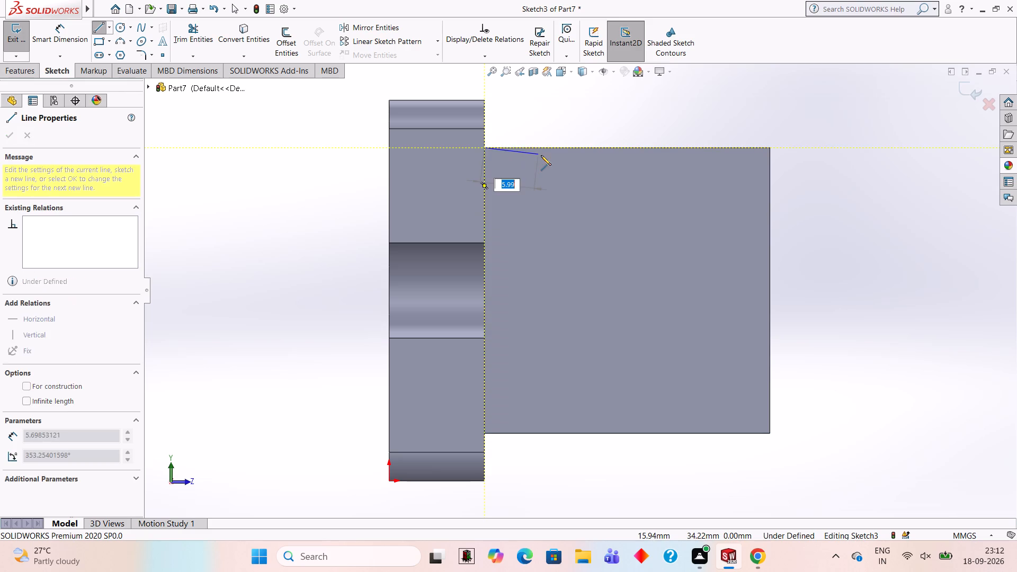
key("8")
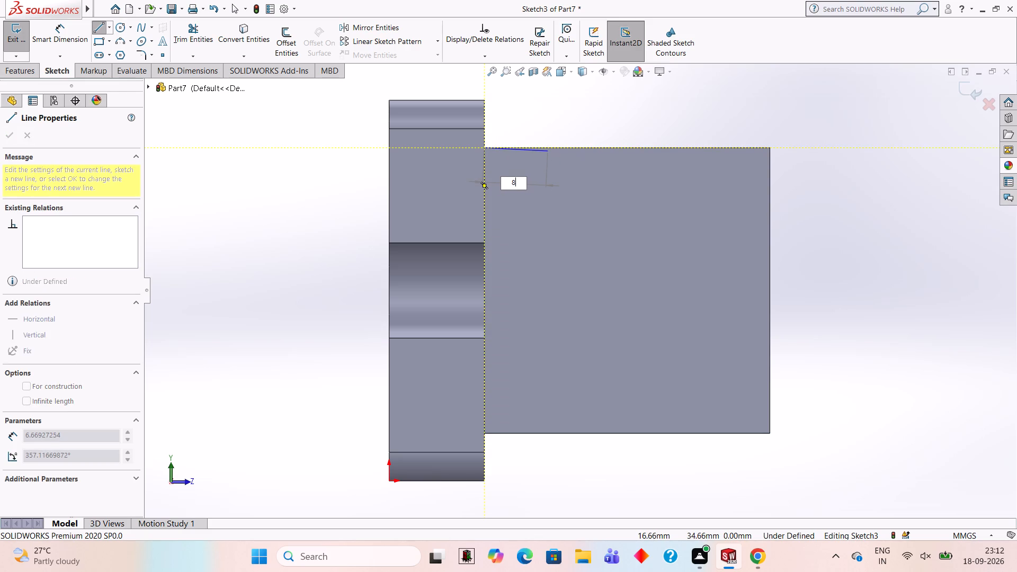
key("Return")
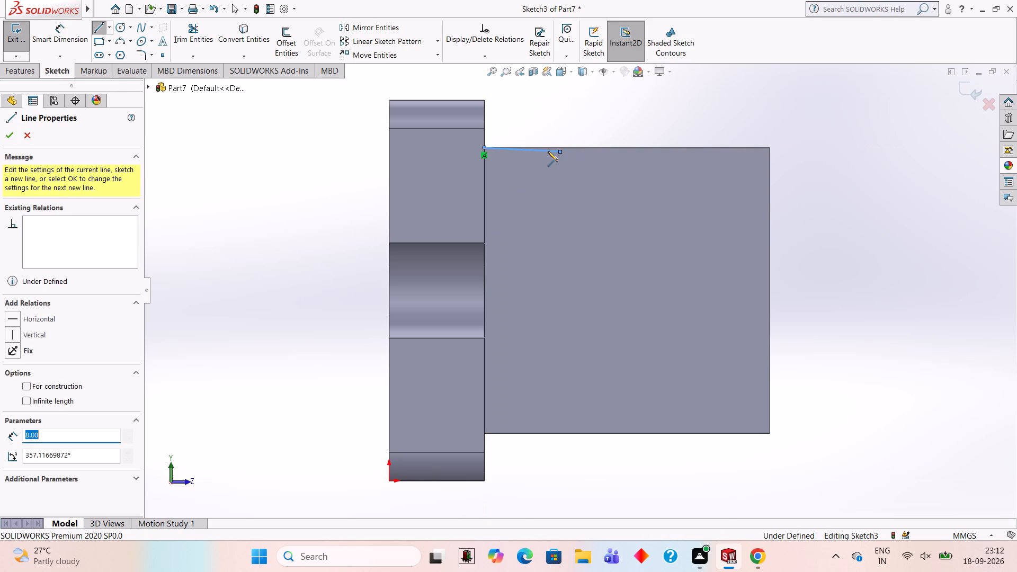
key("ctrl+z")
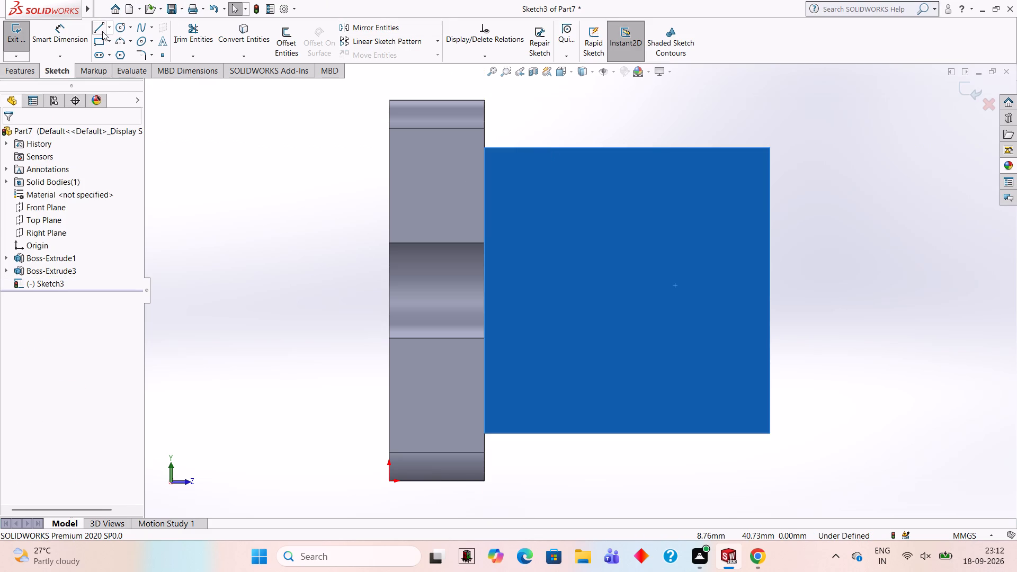
Sketch a closed rectangle of lines, 8 mm wide and spanning the boss face's full 30 mm height, against the plate.
left_click(96, 29)
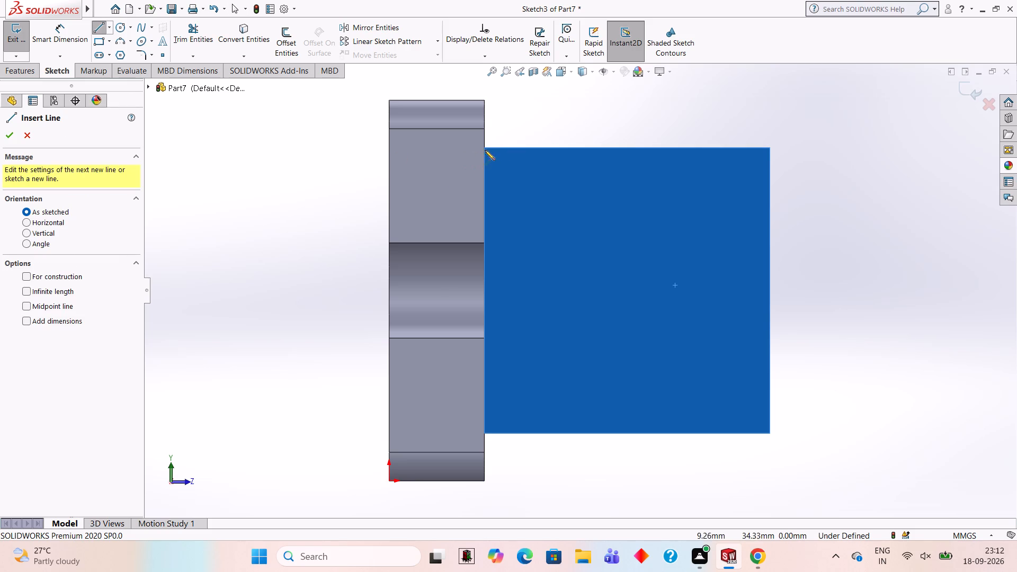
left_click(485, 148)
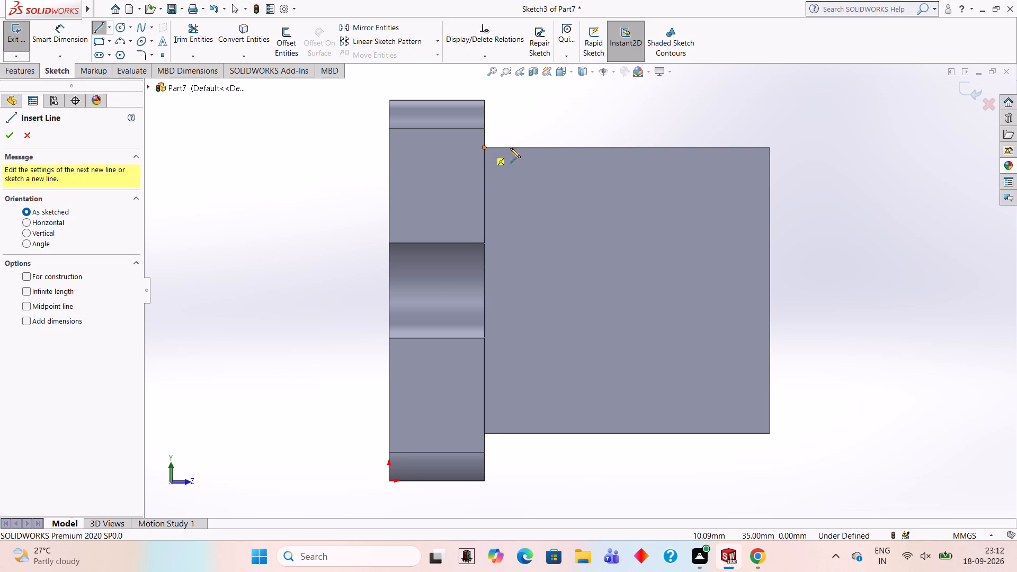
key("8")
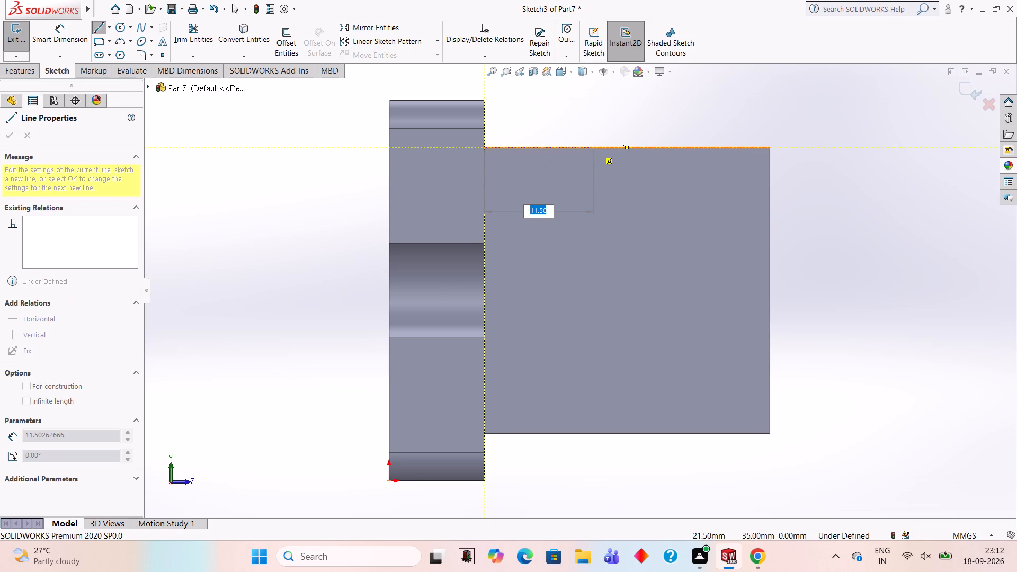
key("Return")
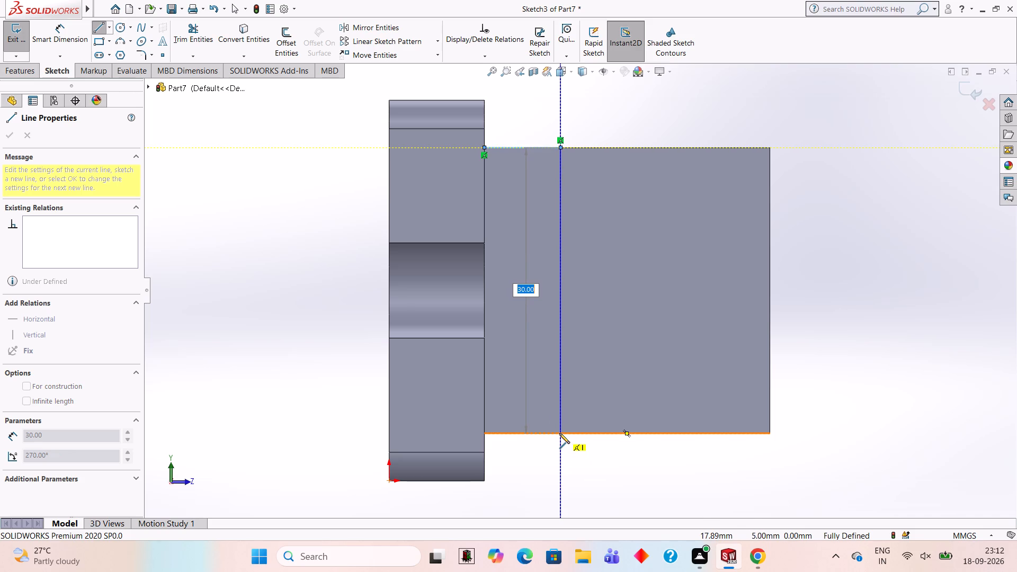
left_click(559, 433)
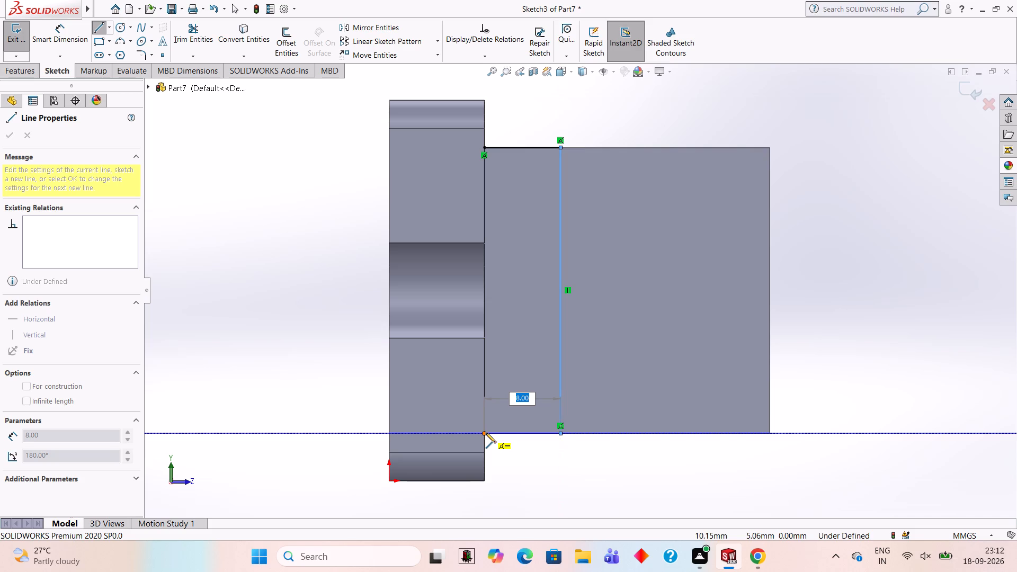
left_click(483, 433)
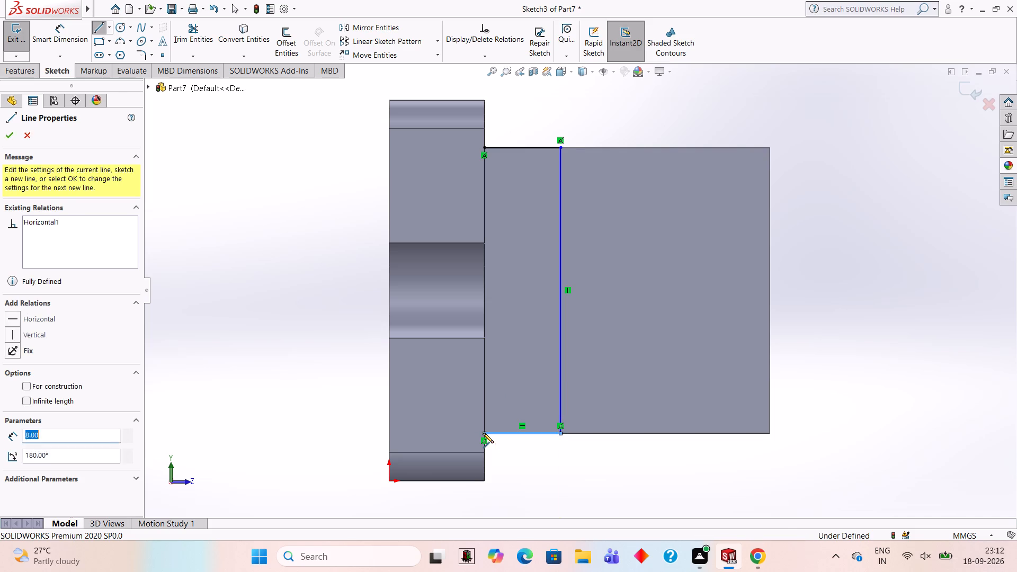
left_click(483, 147)
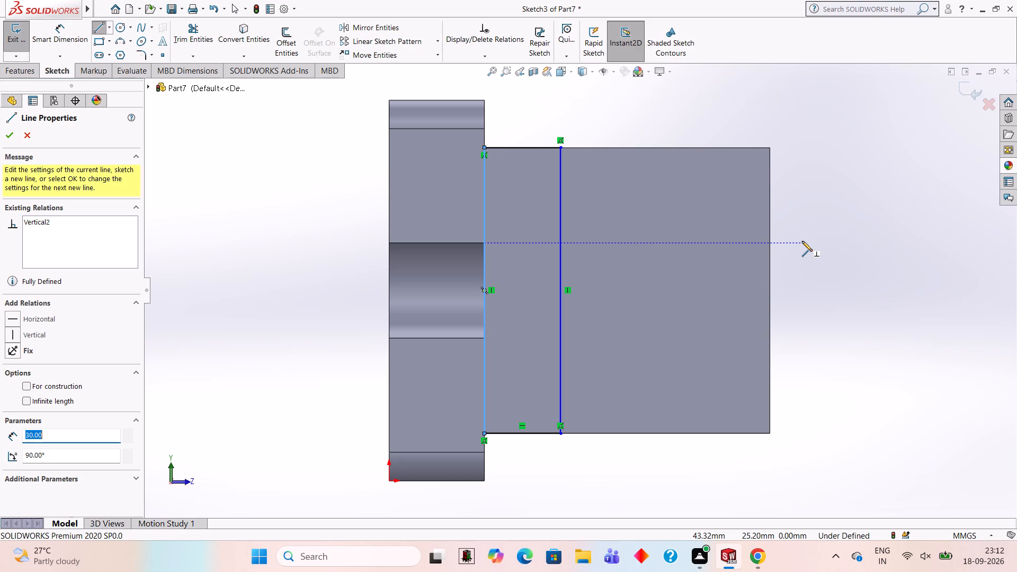
key("Escape")
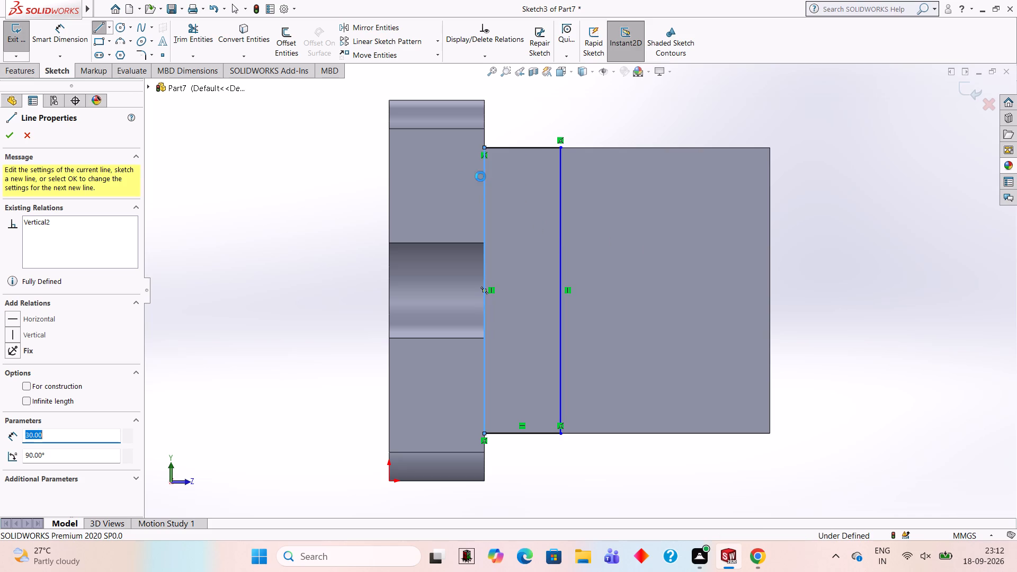
Calculate 38 divided by 2 in Calculator and return to the part.
scroll(802, 218, "down", 1)
middle_click_drag(812, 222, 724, 208)
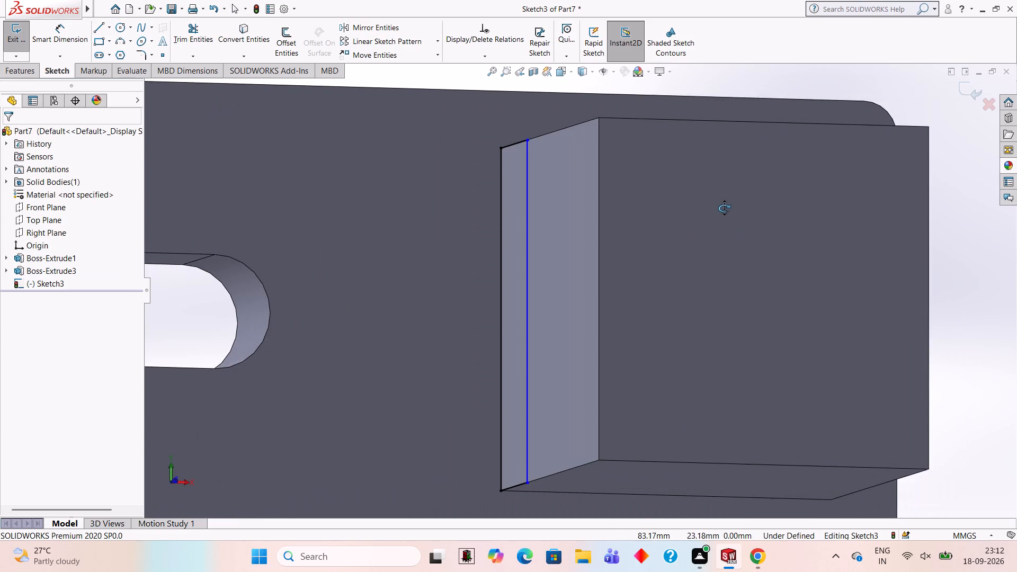
middle_click_drag(724, 208, 735, 226)
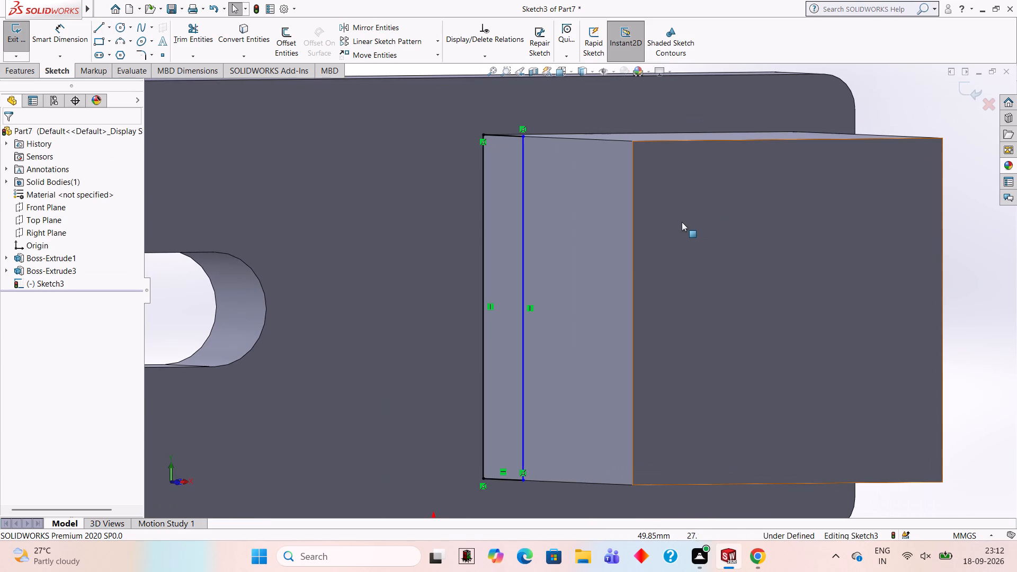
middle_click_drag(670, 222, 652, 258)
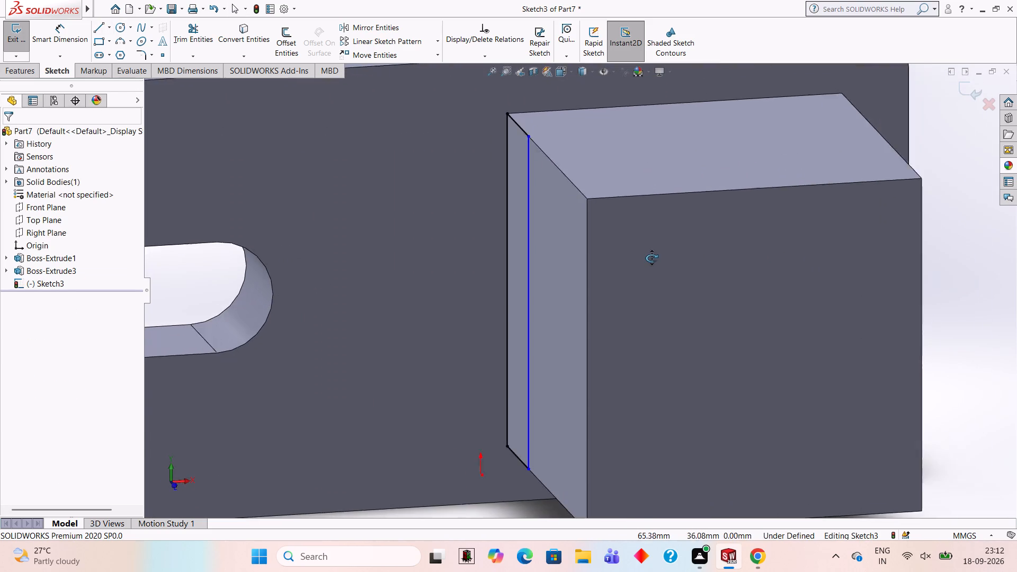
middle_click_drag(652, 258, 649, 257)
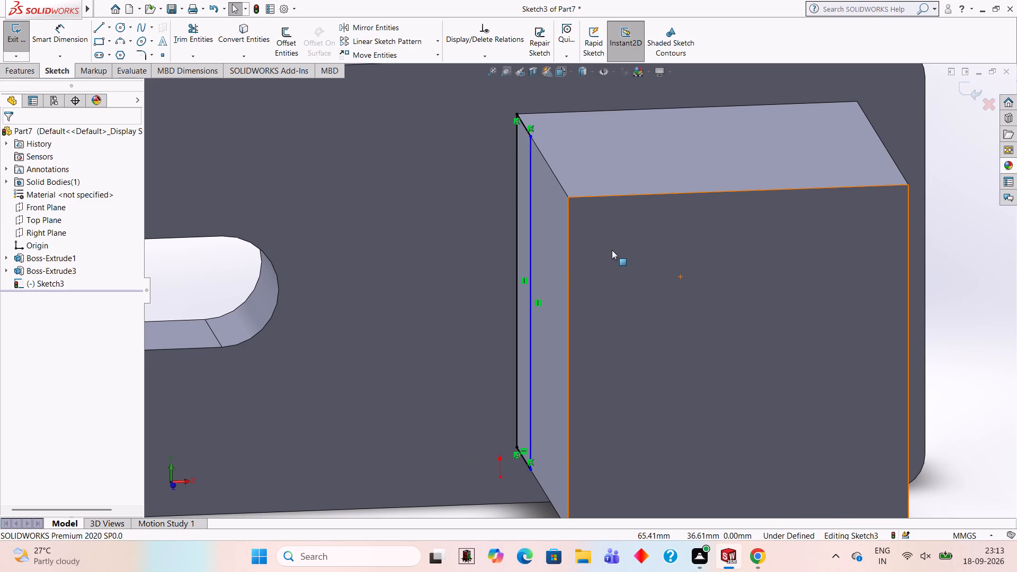
type("38")
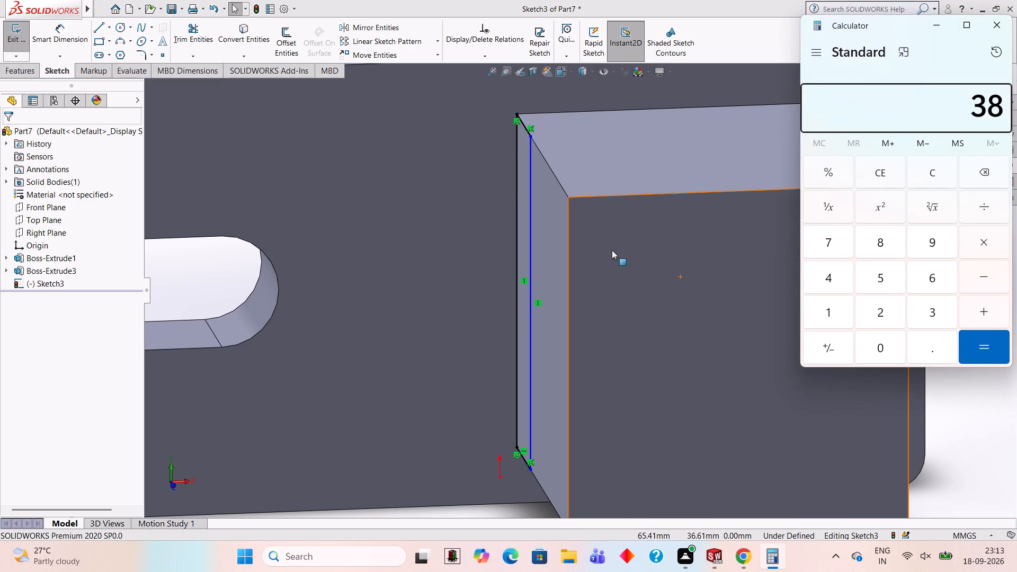
type("/2")
key("Return")
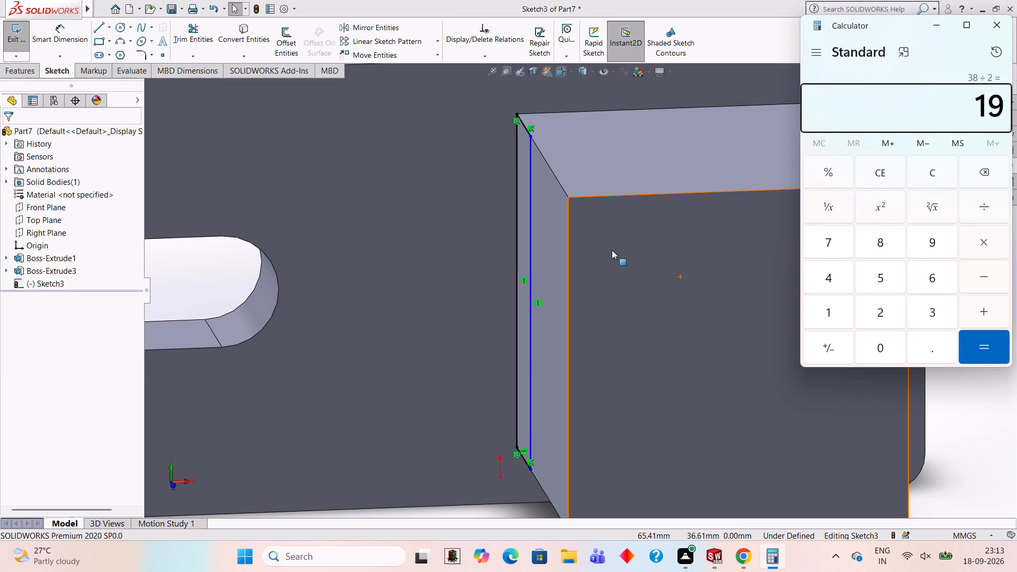
left_click(997, 22)
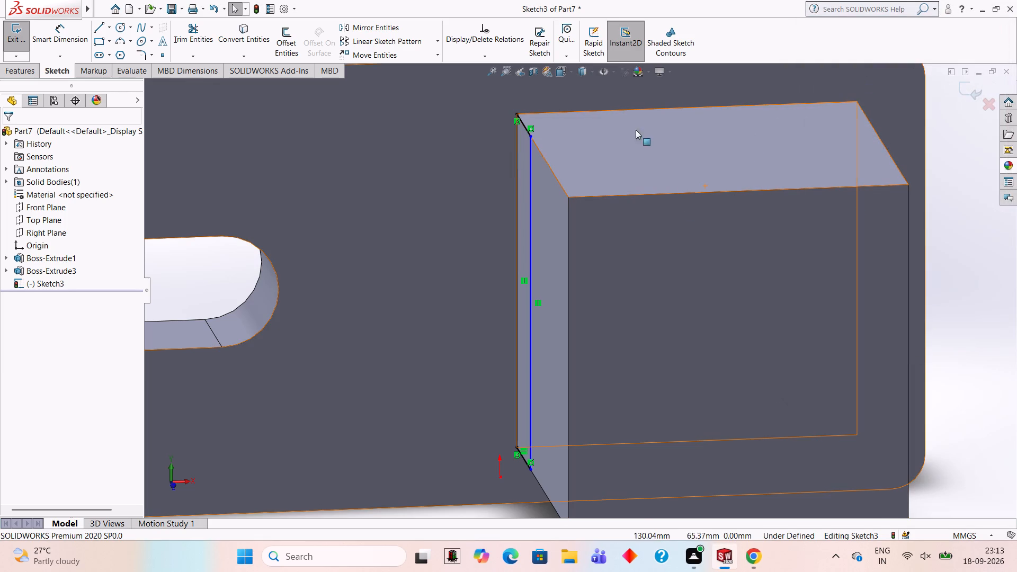
Begin a blind boss extrusion of the 8 mm wide rectangle toward the slot, trying depths of 19, 20, 21, 22, 23 and 25 mm.
left_click(13, 78)
left_click(25, 47)
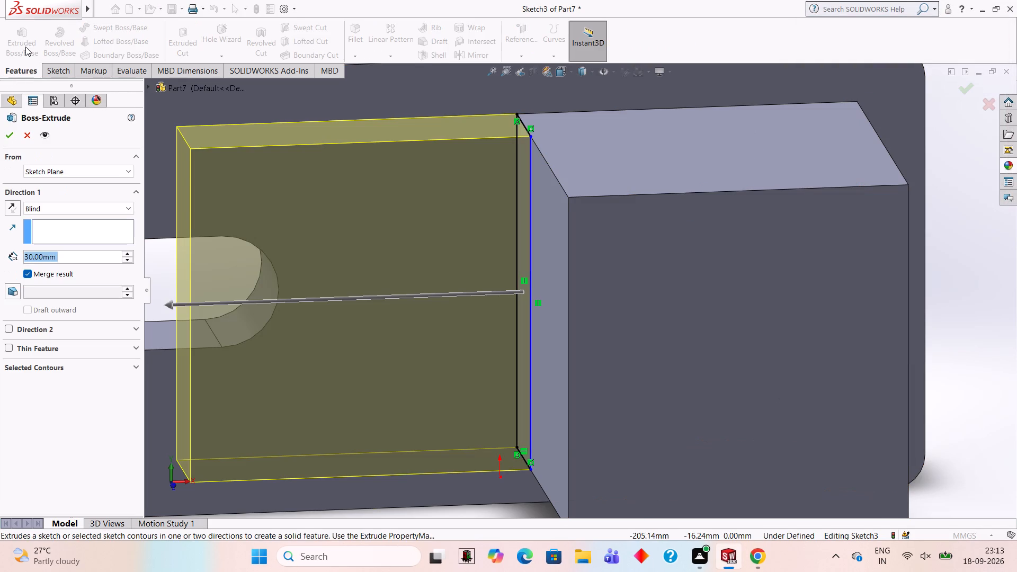
type("19")
key("Return")
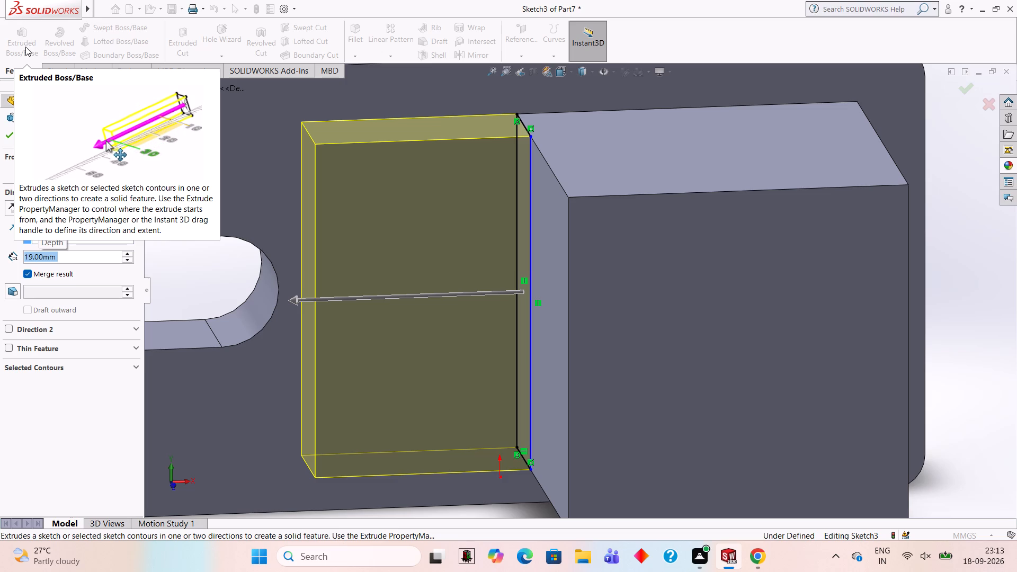
key("2")
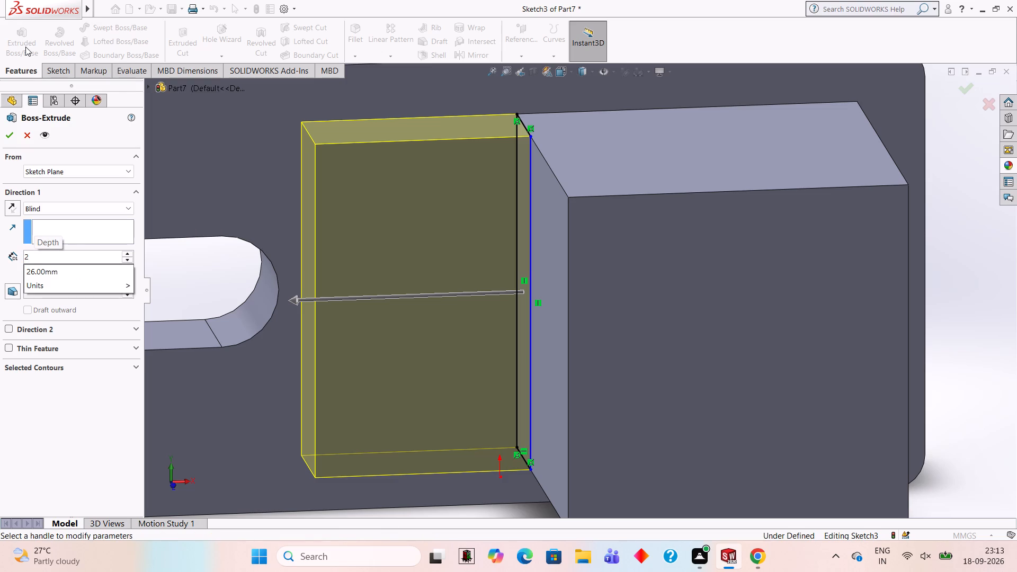
key("0")
key("Return")
type("21")
key("Return")
type("22")
key("Return")
type("22")
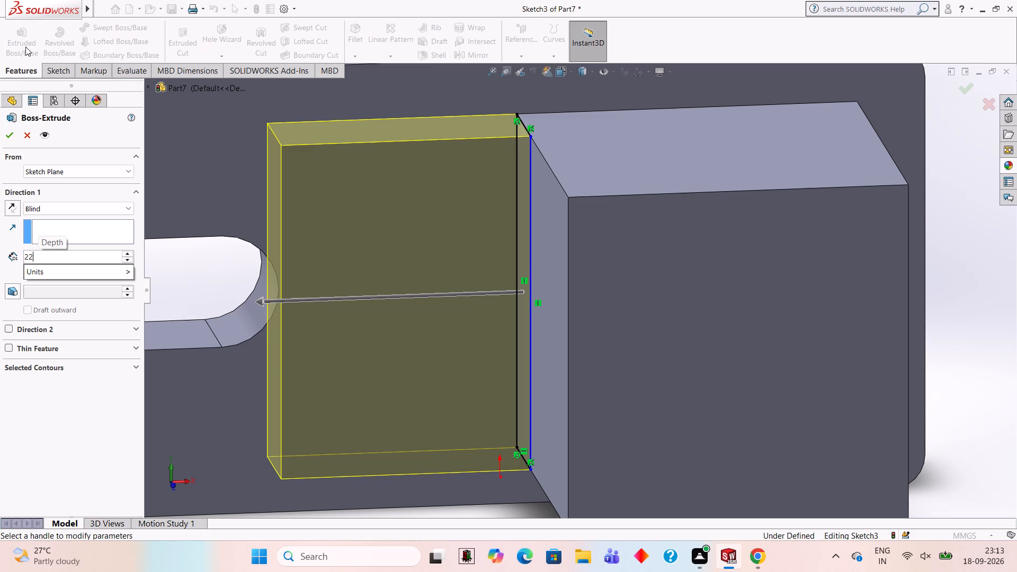
key("Return")
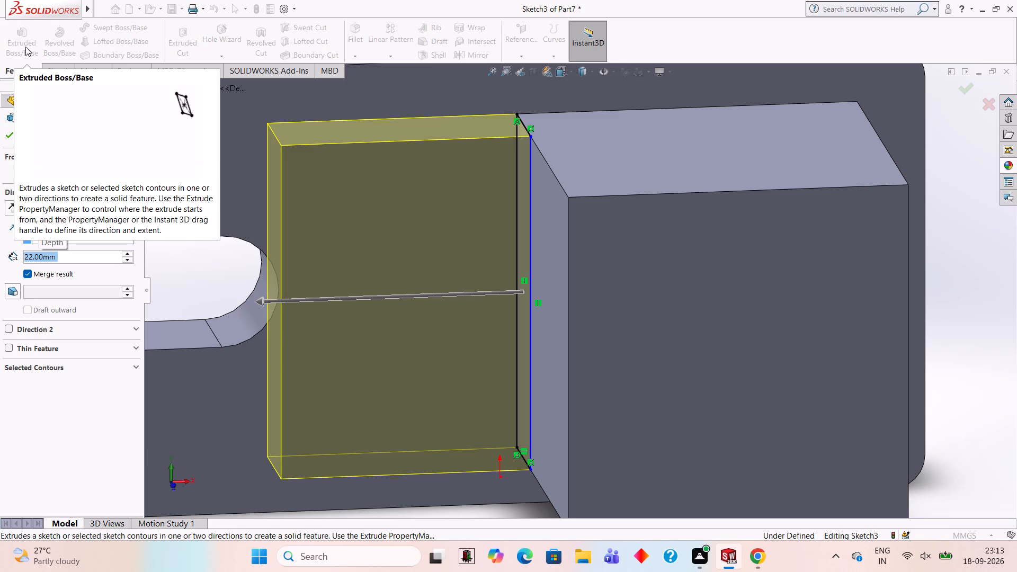
type("23")
key("Return")
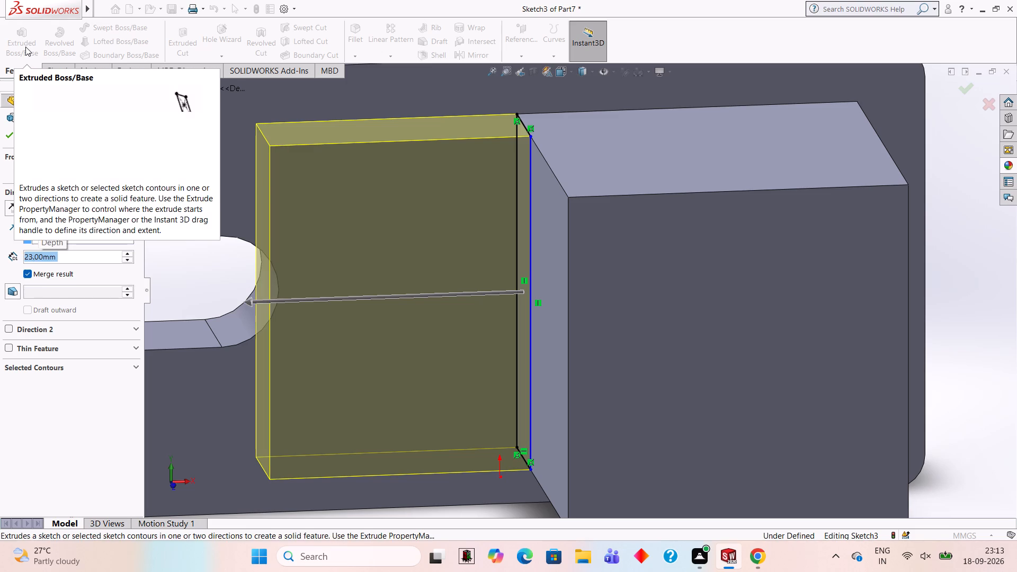
type("25")
key("Return")
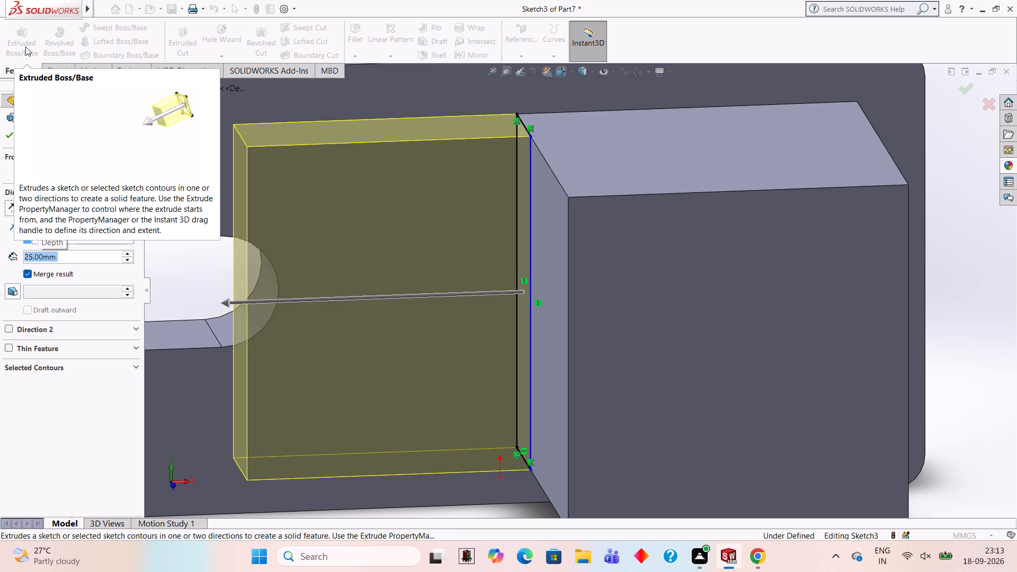
Set the block's extrusion depth to 26 mm and complete the merged boss.
key("2")
key("6")
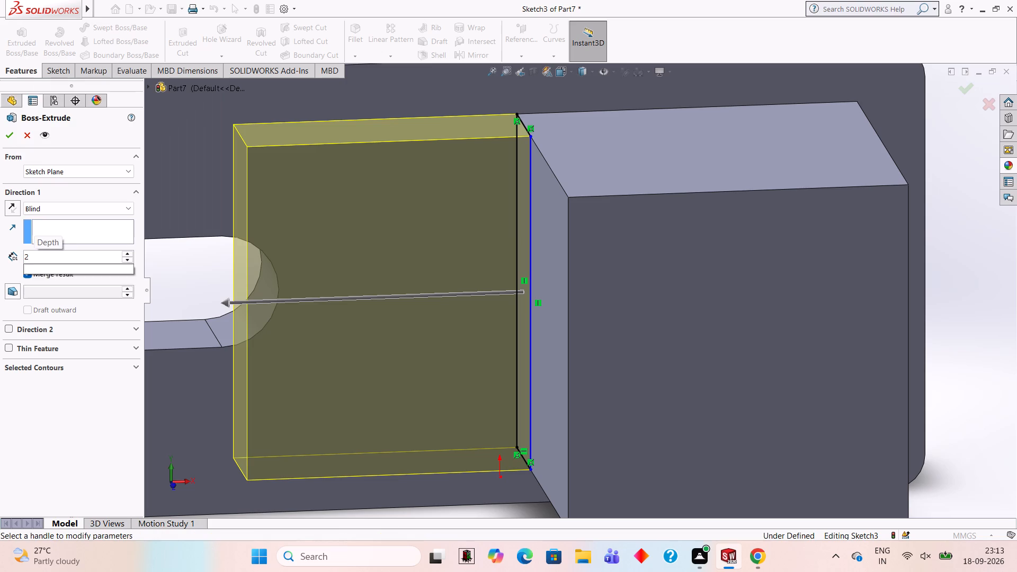
key("Return")
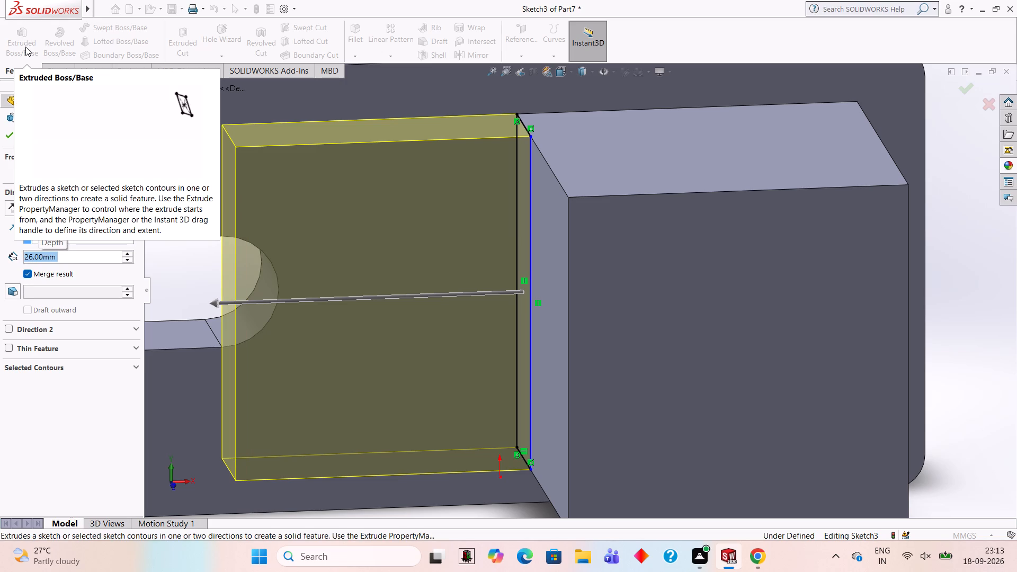
left_click(7, 142)
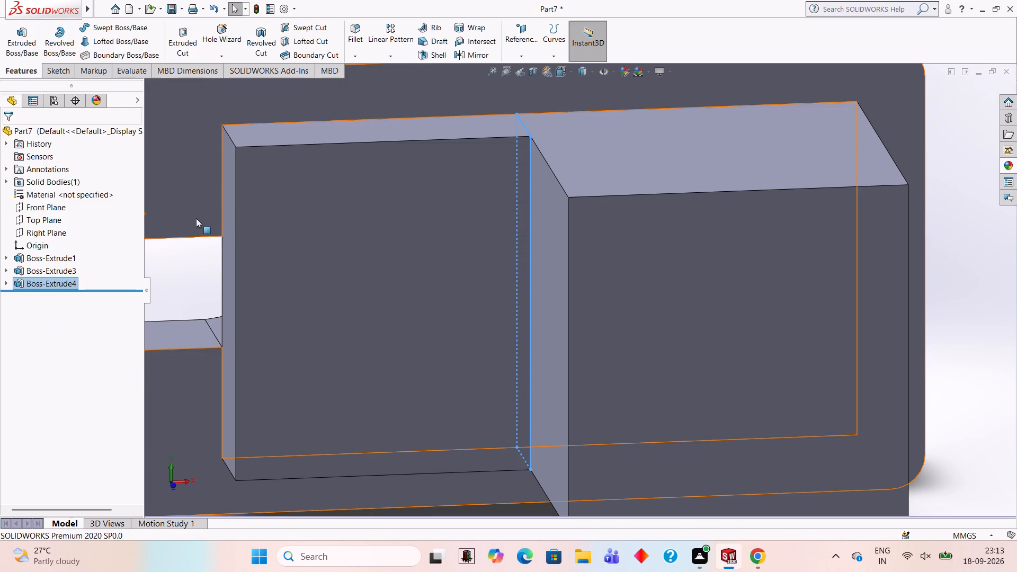
Examine from behind the plate where the new block crosses the slot's rounded end.
scroll(199, 220, "down", 1)
middle_click_drag(229, 235, 326, 285)
middle_click_drag(480, 336, 592, 300)
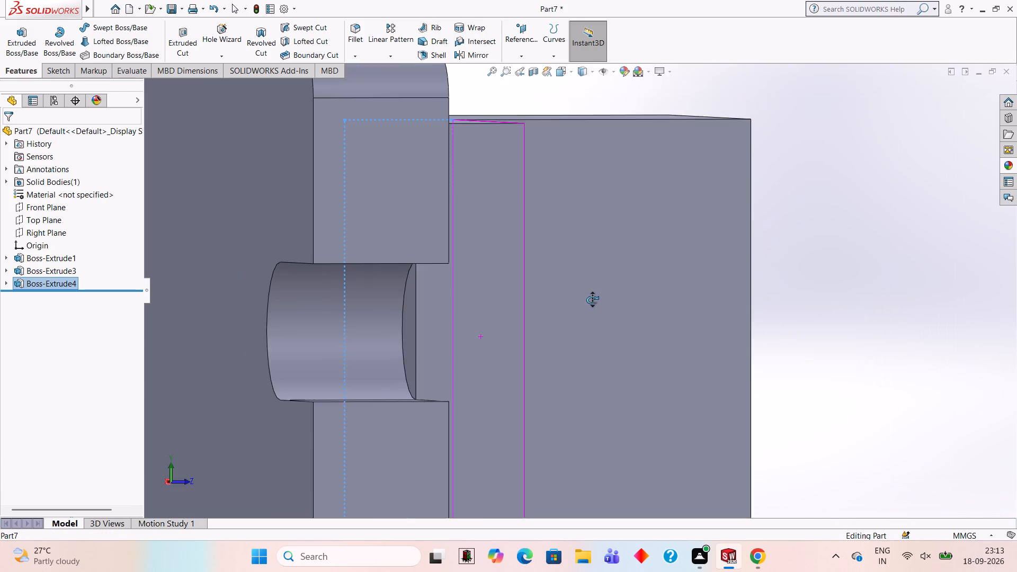
middle_click_drag(592, 300, 677, 306)
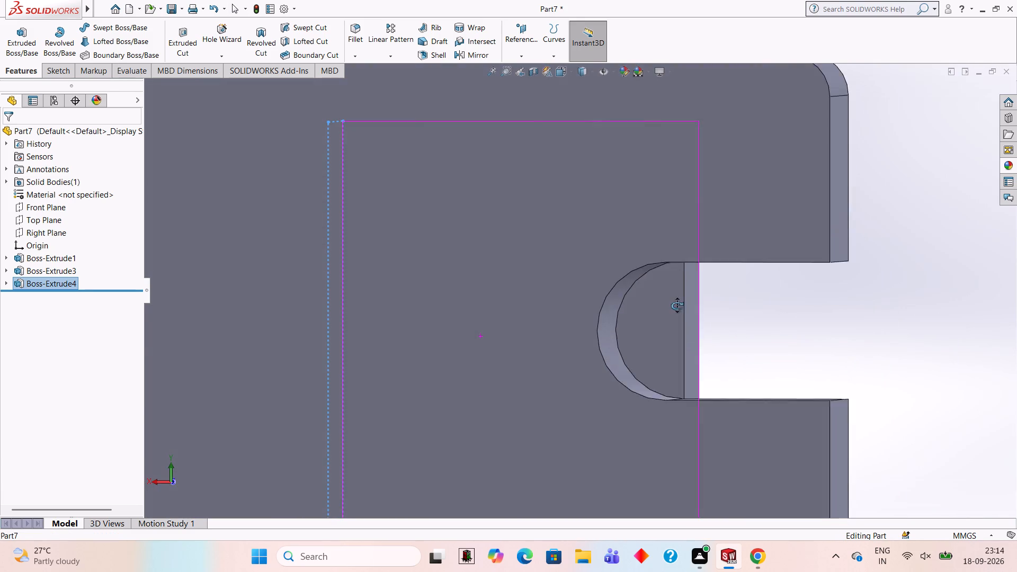
middle_click_drag(677, 306, 677, 308)
middle_click_drag(711, 277, 725, 259)
scroll(720, 260, "up", 1)
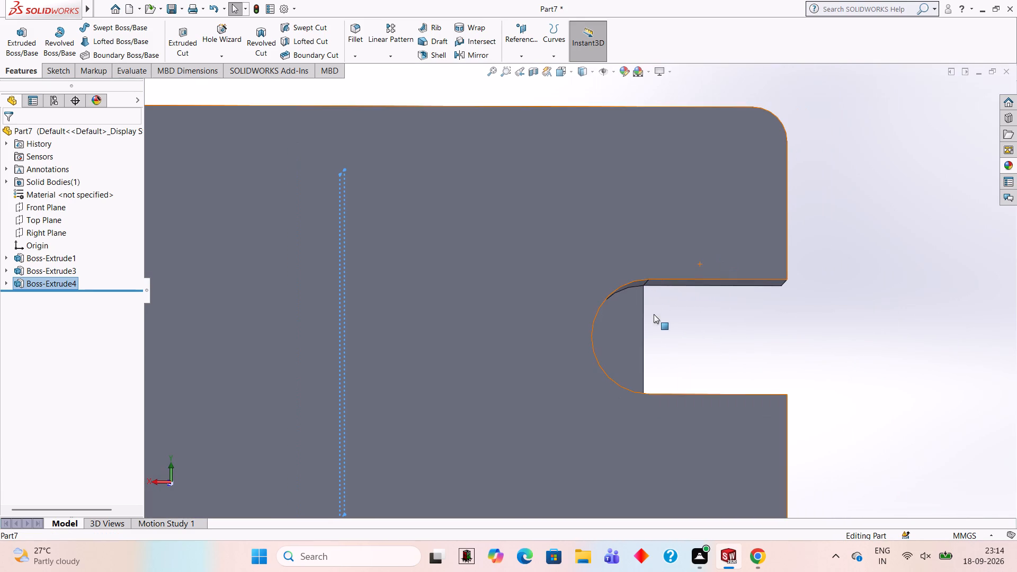
middle_click(673, 292)
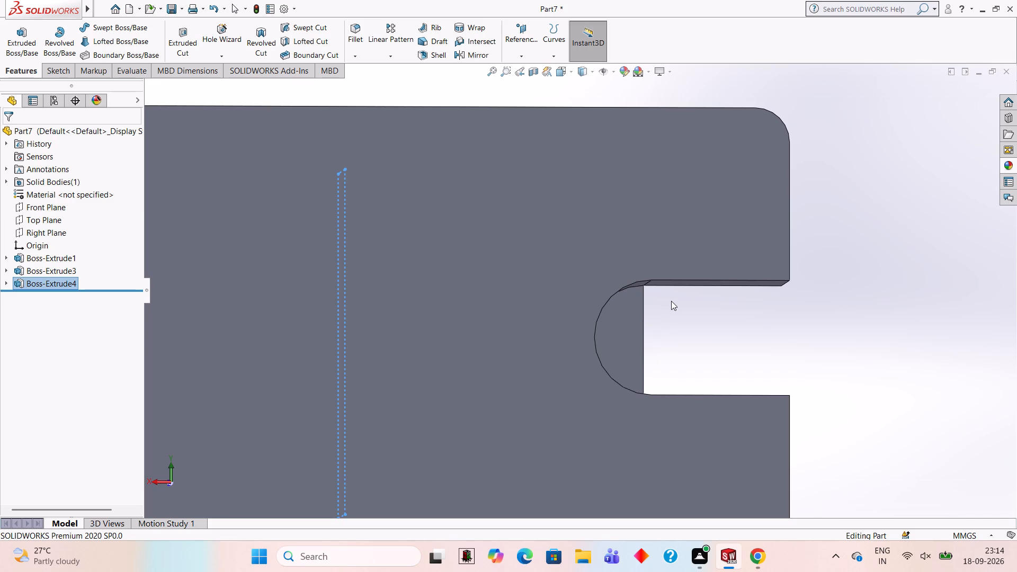
left_click(844, 204)
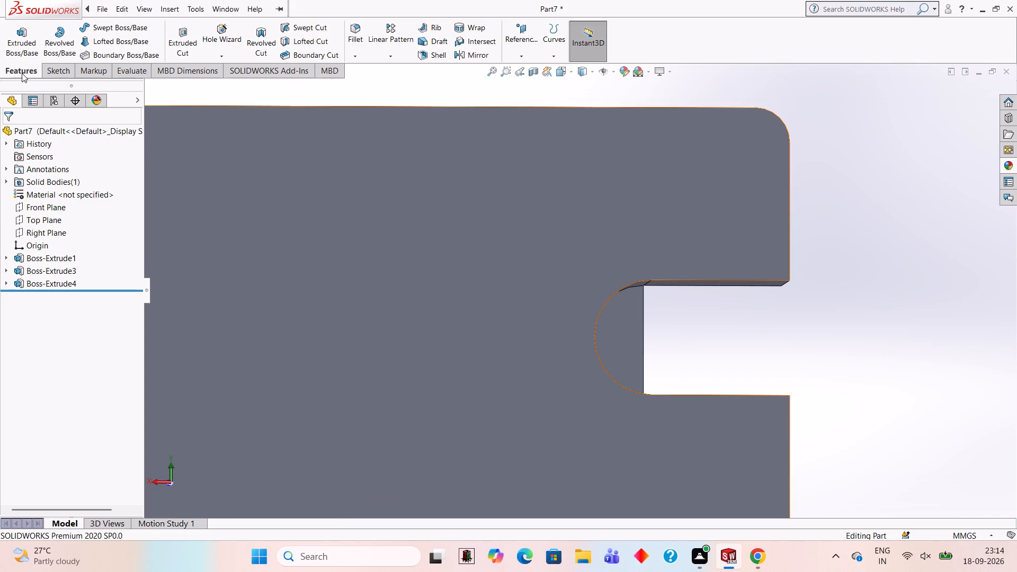
Inspect closely how the block's end edge lines up with the upper and lower endpoints of the slot's arc.
left_click(61, 73)
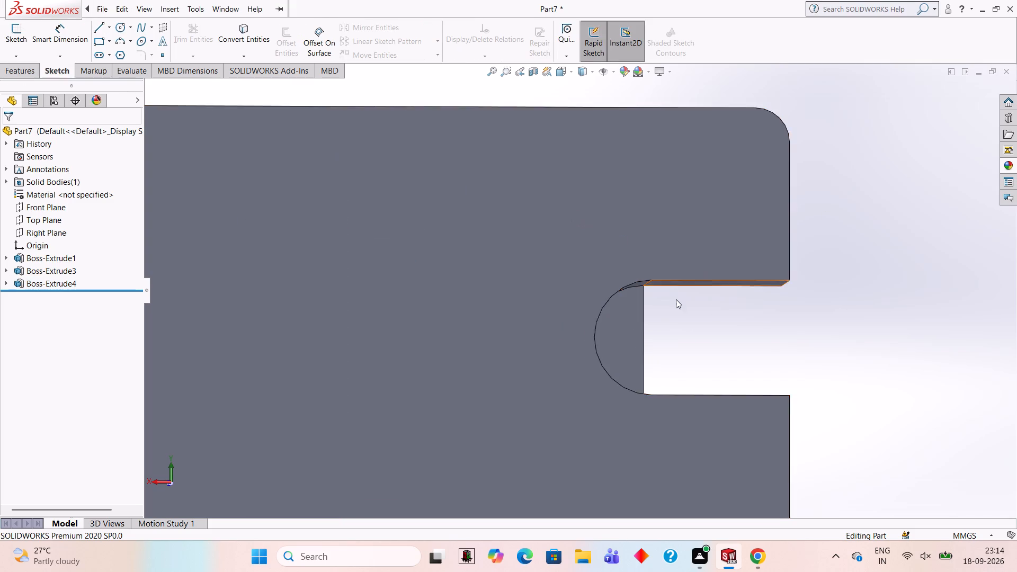
middle_click_drag(676, 299, 659, 291)
scroll(676, 299, "down", 1)
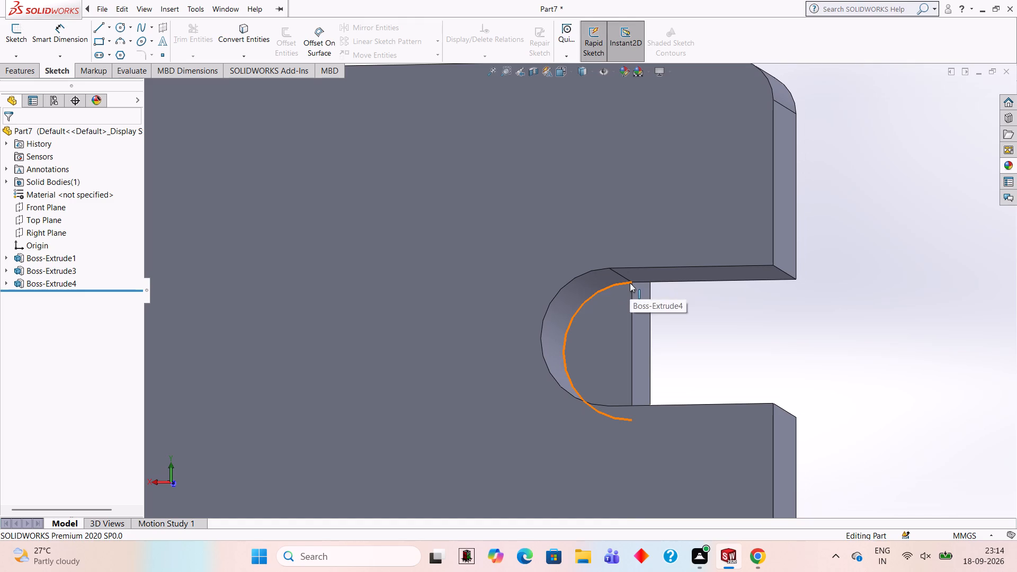
scroll(632, 285, "down", 3)
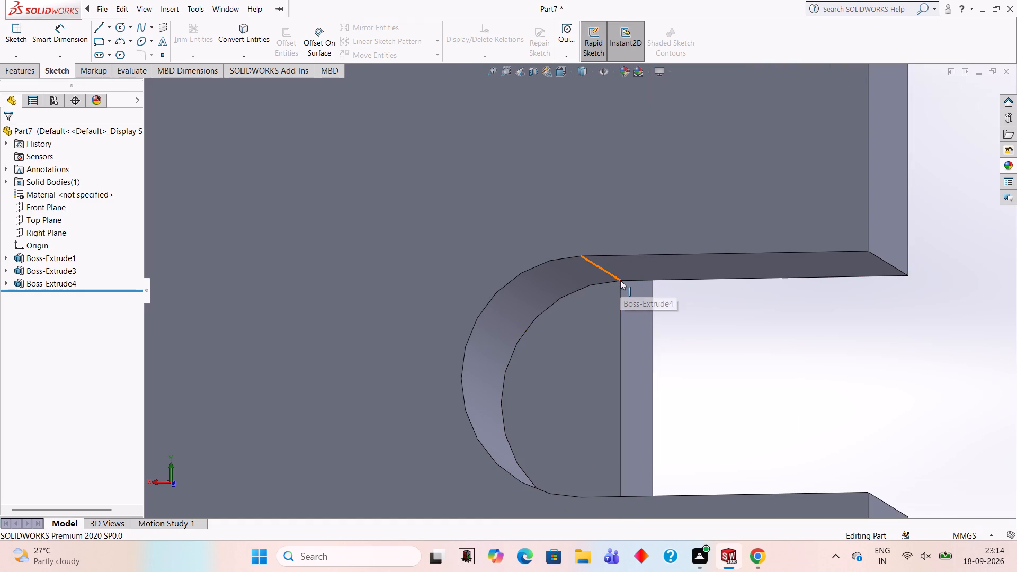
scroll(620, 284, "down", 3)
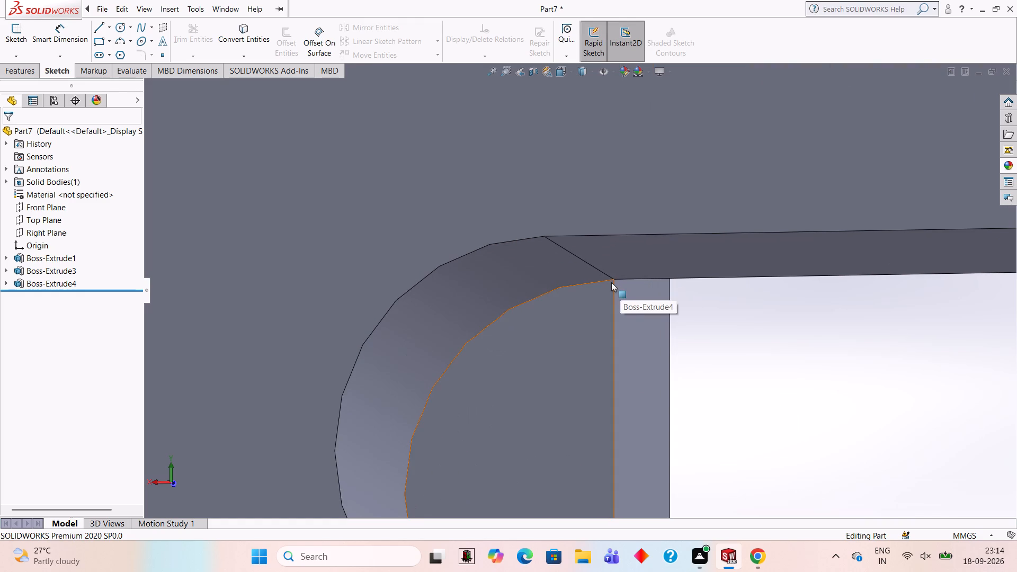
scroll(612, 278, "down", 2)
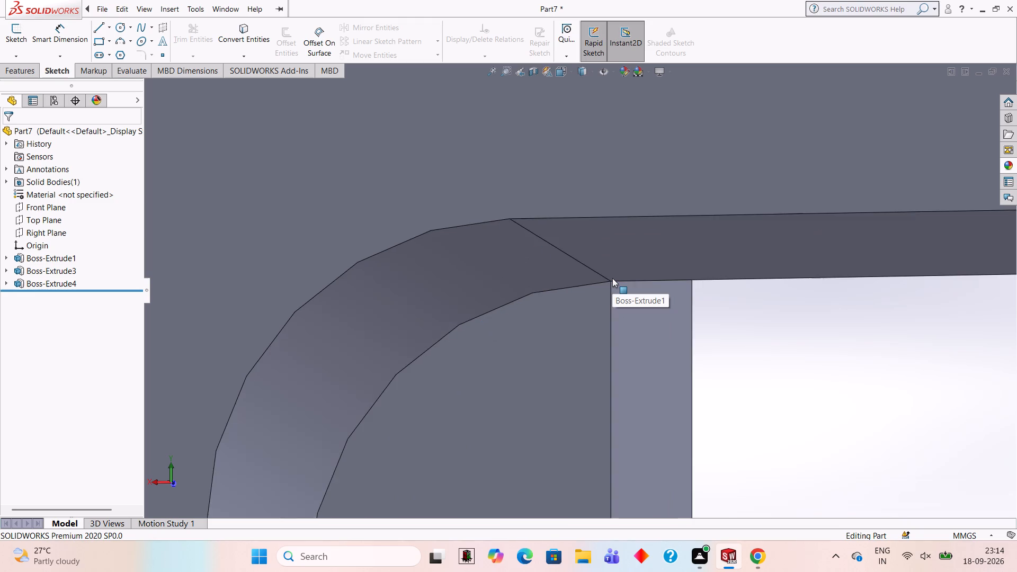
scroll(612, 278, "up", 5)
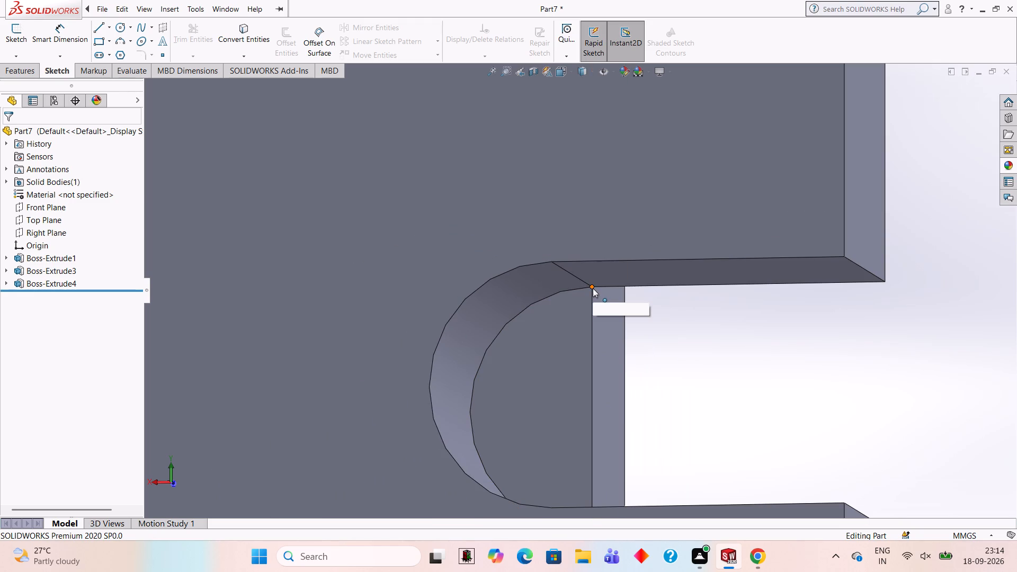
left_click(593, 288)
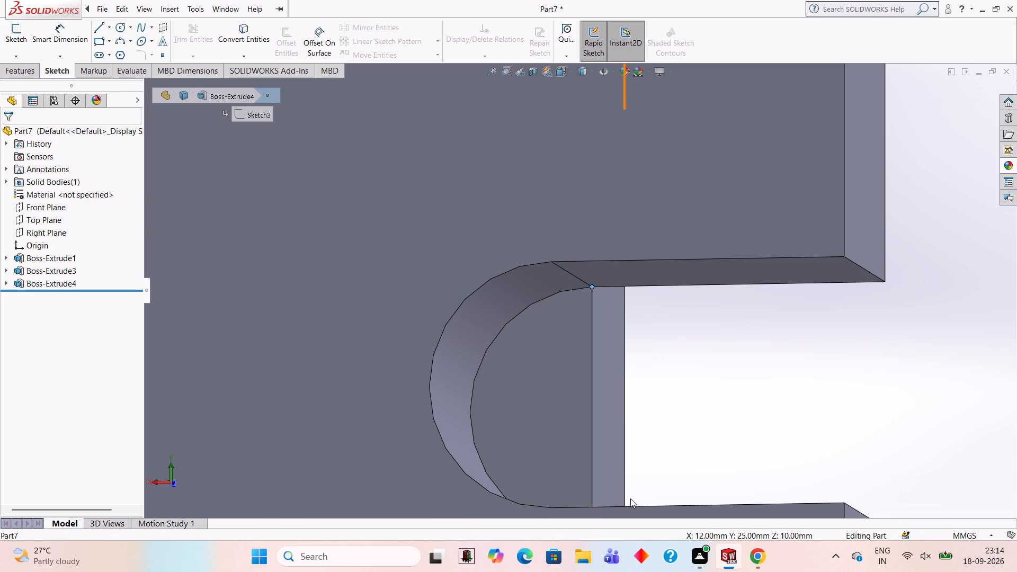
scroll(598, 498, "down", 1)
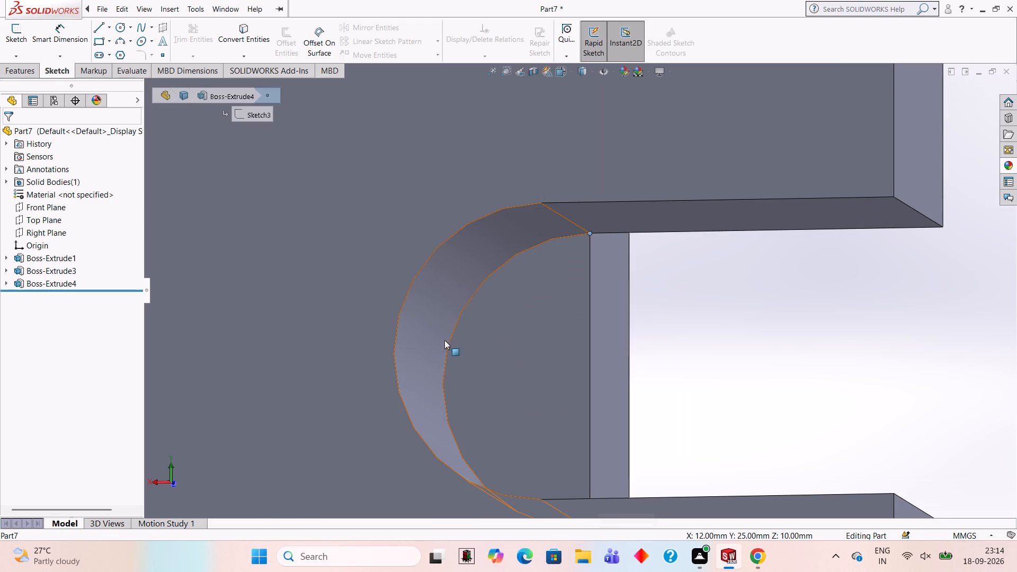
scroll(631, 355, "down", 3)
scroll(633, 353, "up", 3)
middle_click_drag(685, 278, 706, 334)
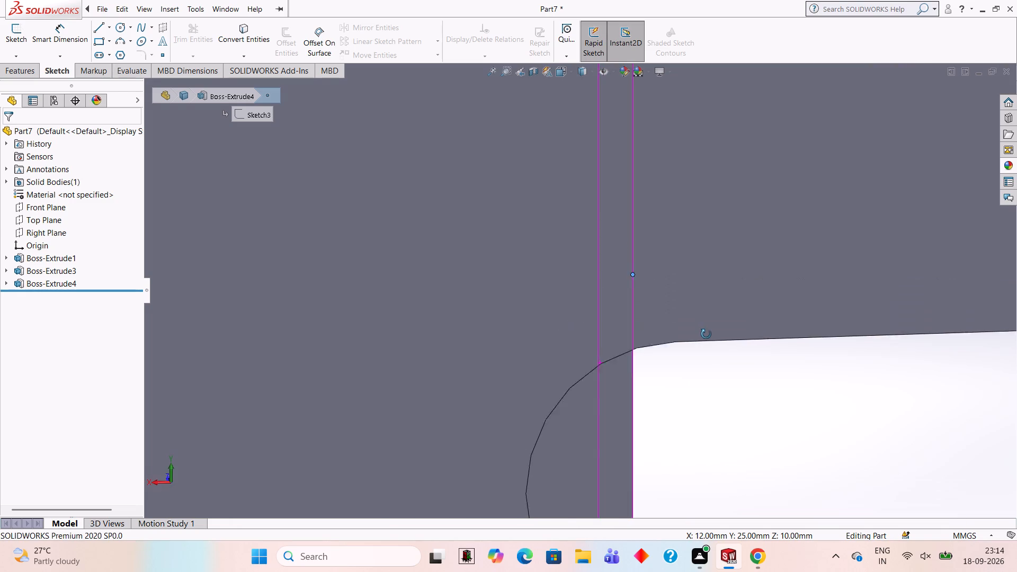
middle_click_drag(706, 334, 692, 311)
scroll(690, 314, "down", 3)
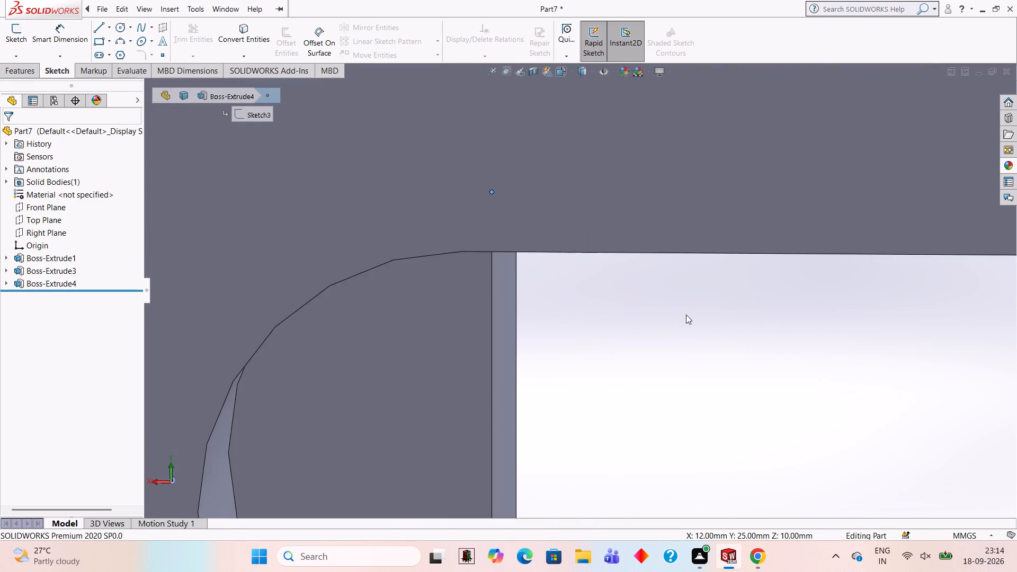
scroll(678, 319, "up", 5)
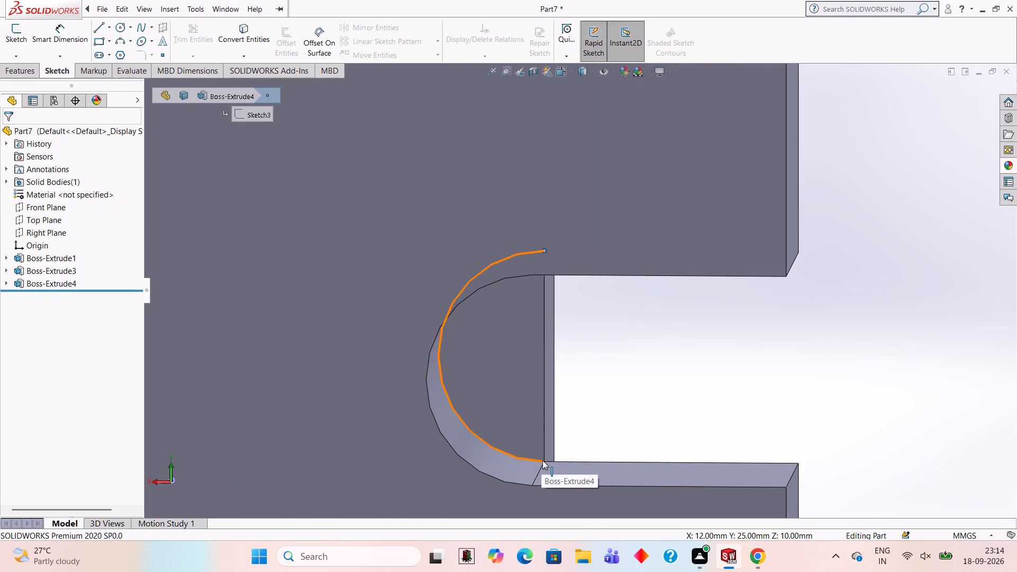
left_click(543, 461)
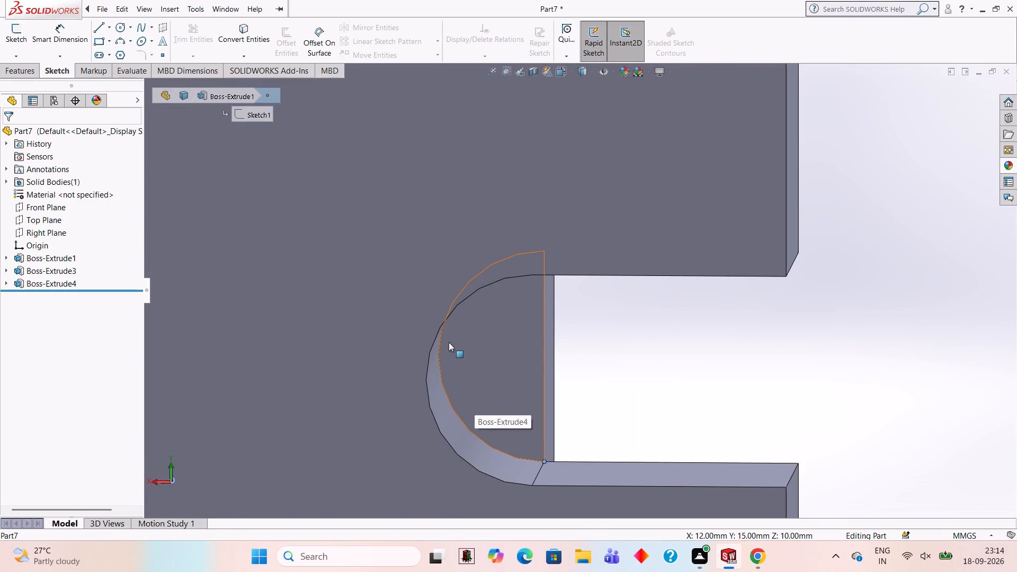
Start a sketch on the block's semicircular back face exposed through the slot and view it straight on.
left_click(457, 342)
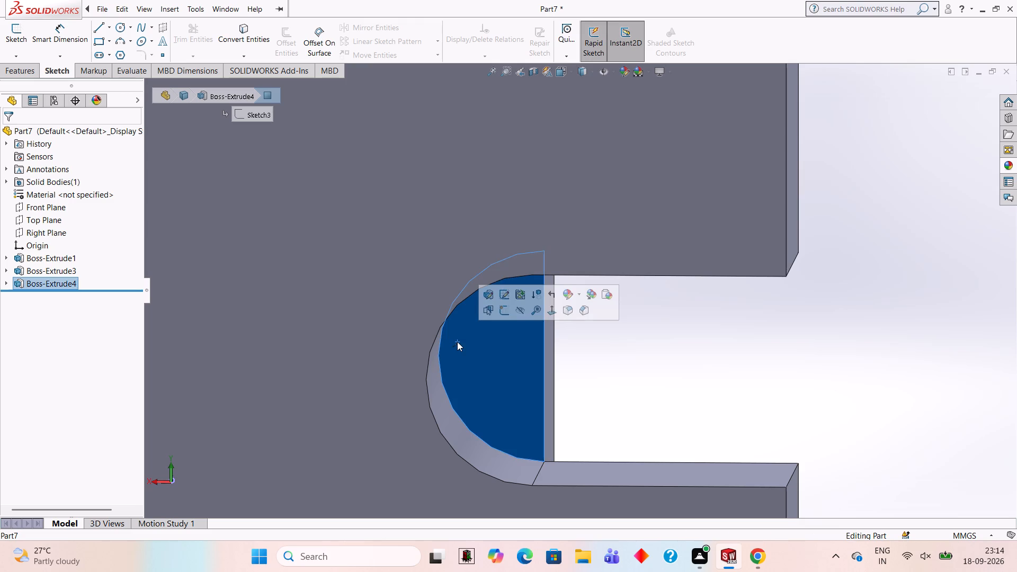
left_click(507, 310)
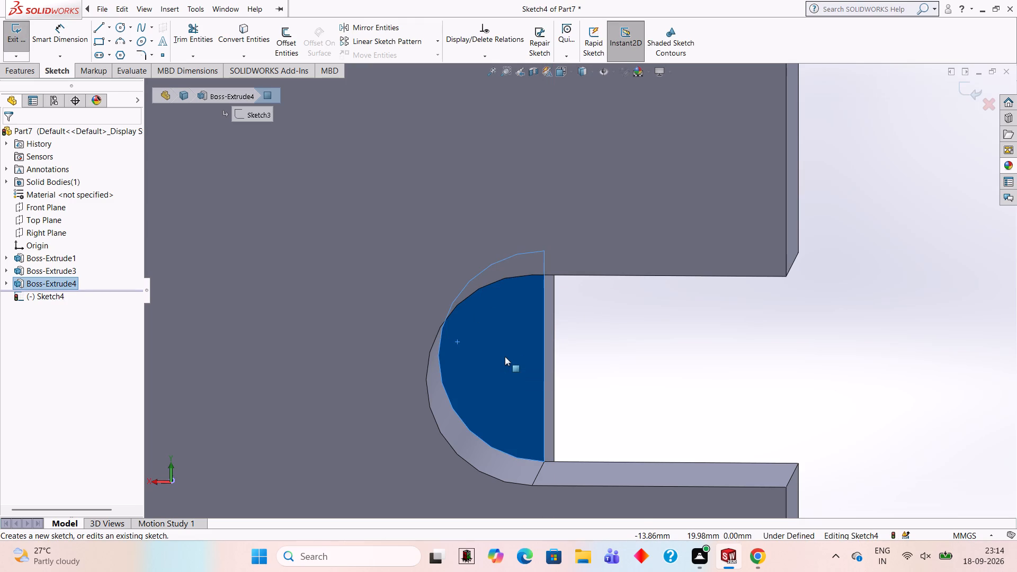
key("ctrl+8")
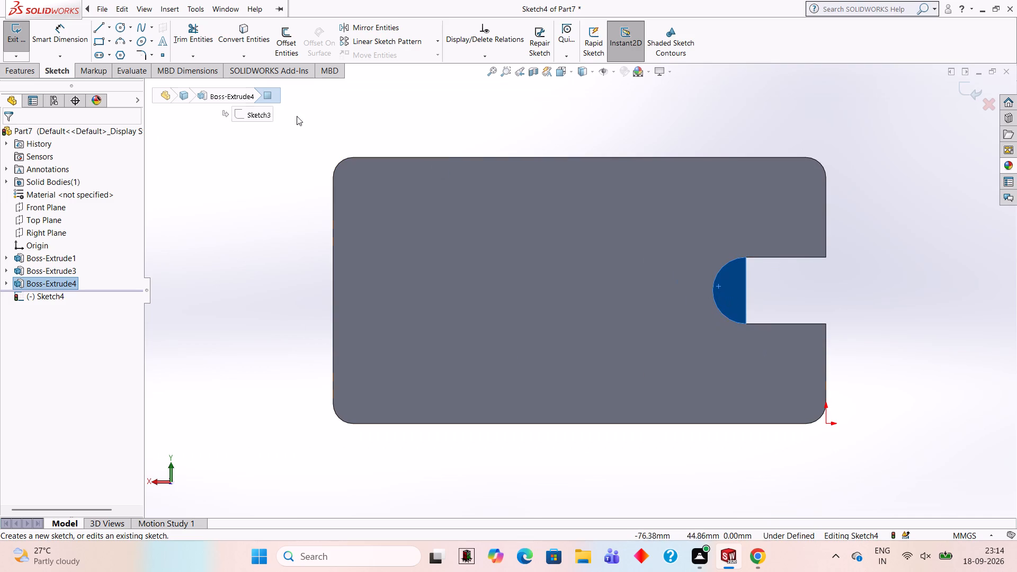
Sketch a 10 mm vertical line joining the upper and lower endpoints of the slot's arc.
left_click(99, 29)
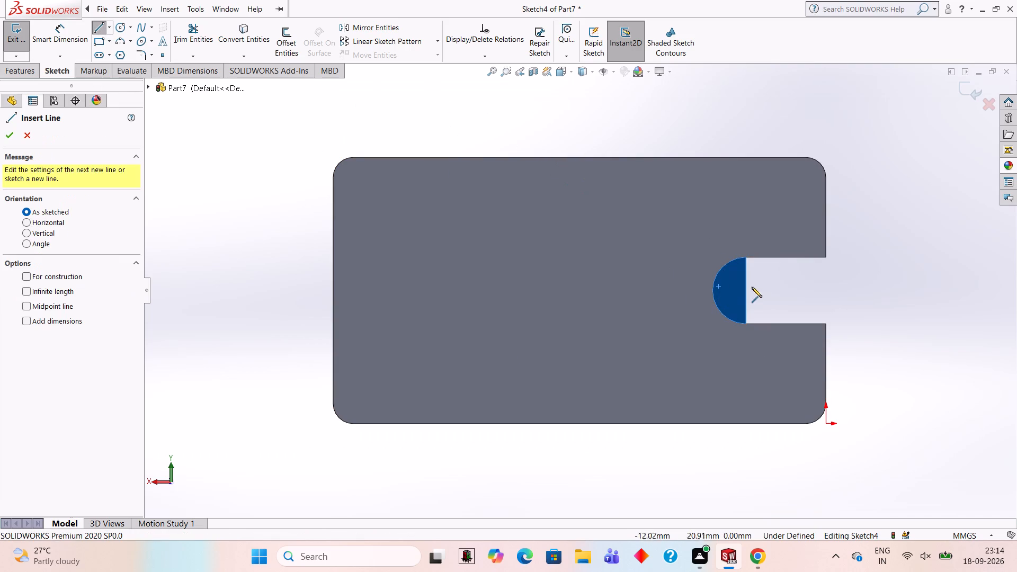
left_click(745, 256)
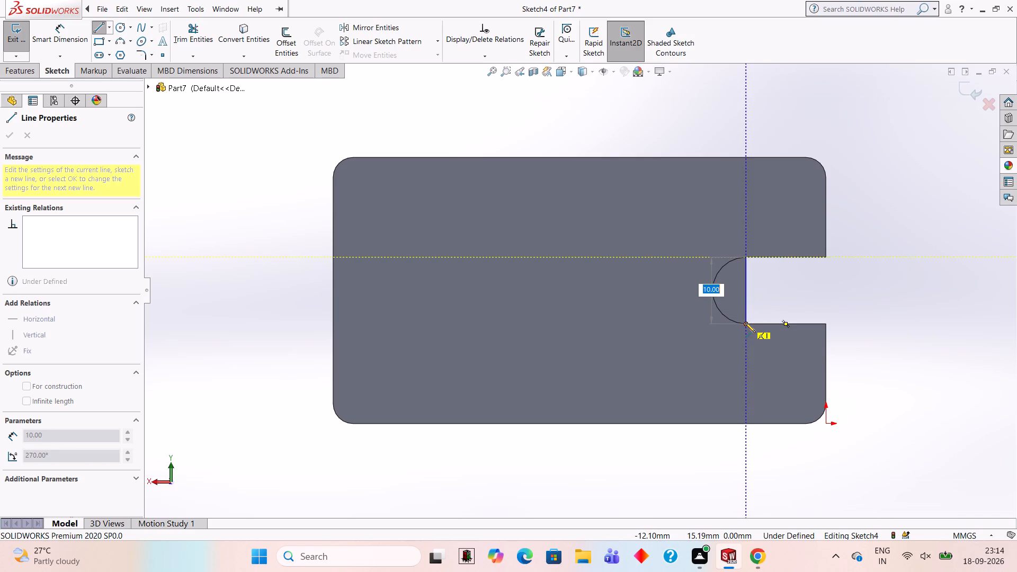
left_click(745, 323)
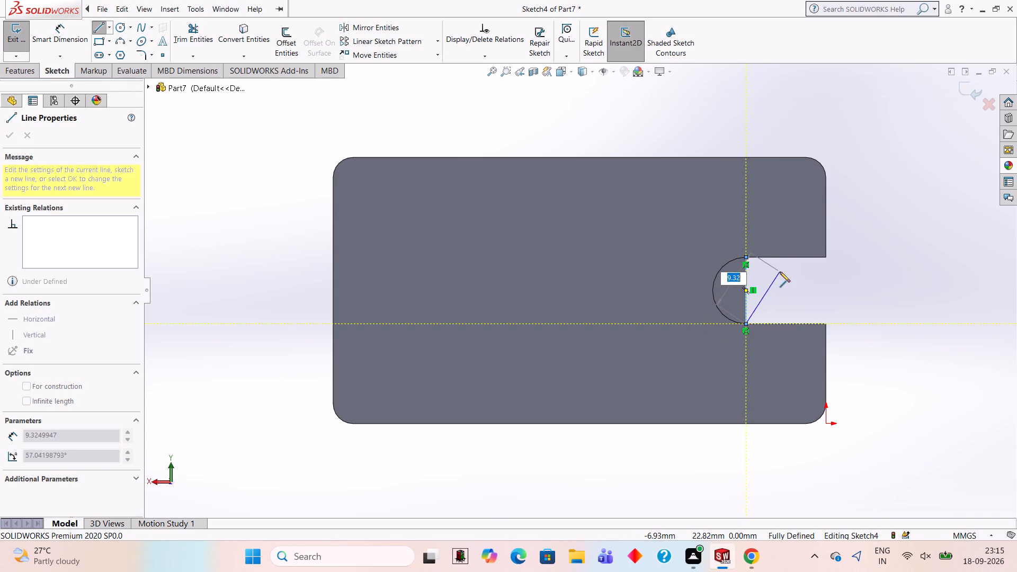
key("Escape")
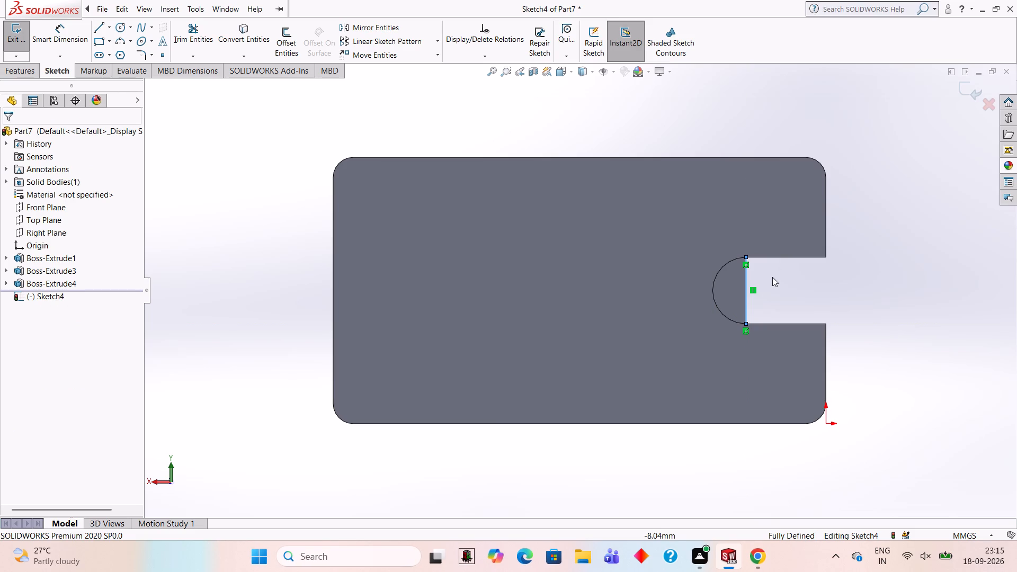
Sketch a 10 mm diameter circle centred on the midpoint of the vertical line across the slot's arc.
left_click(123, 26)
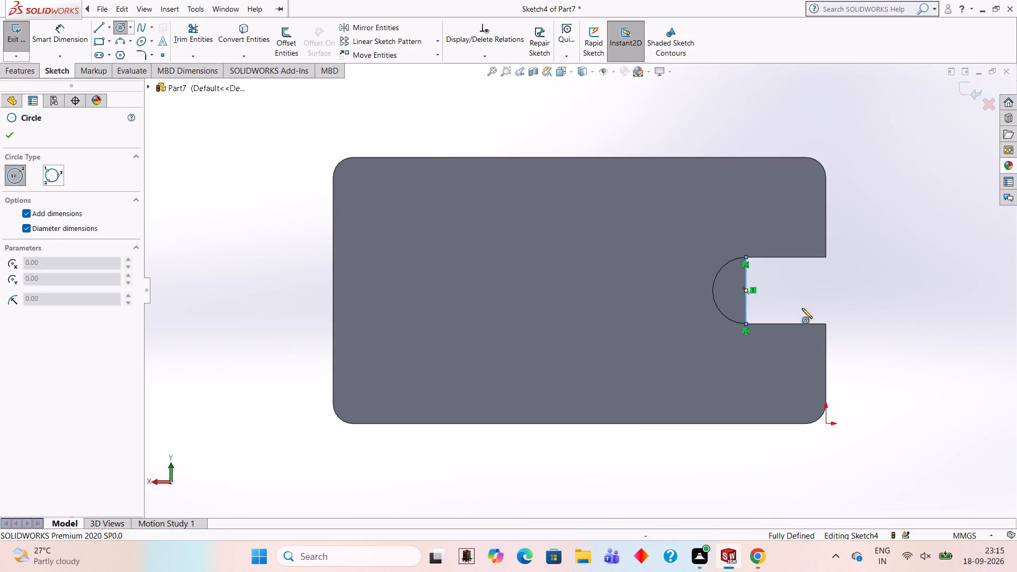
left_click(745, 290)
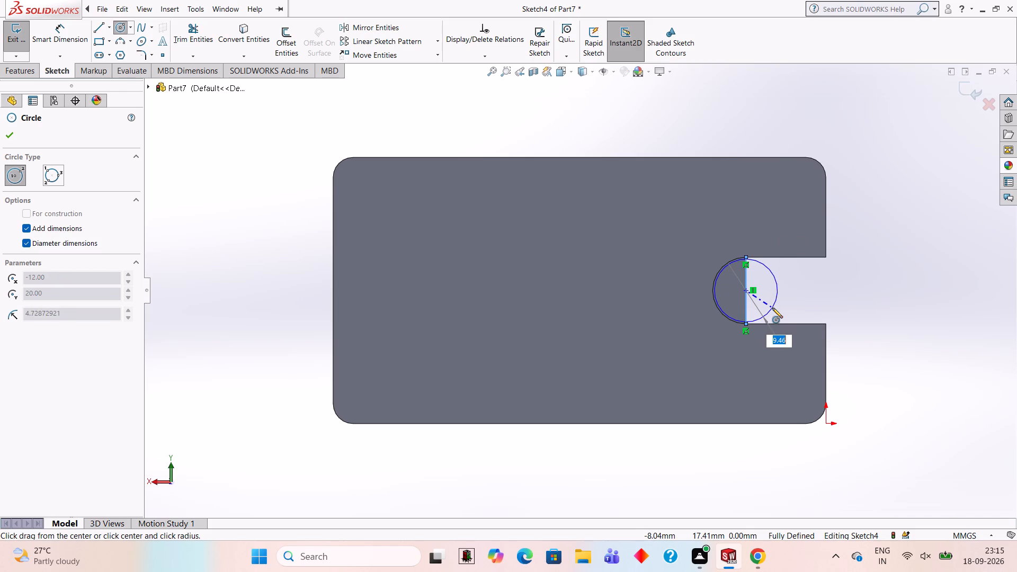
type("10")
key("Return")
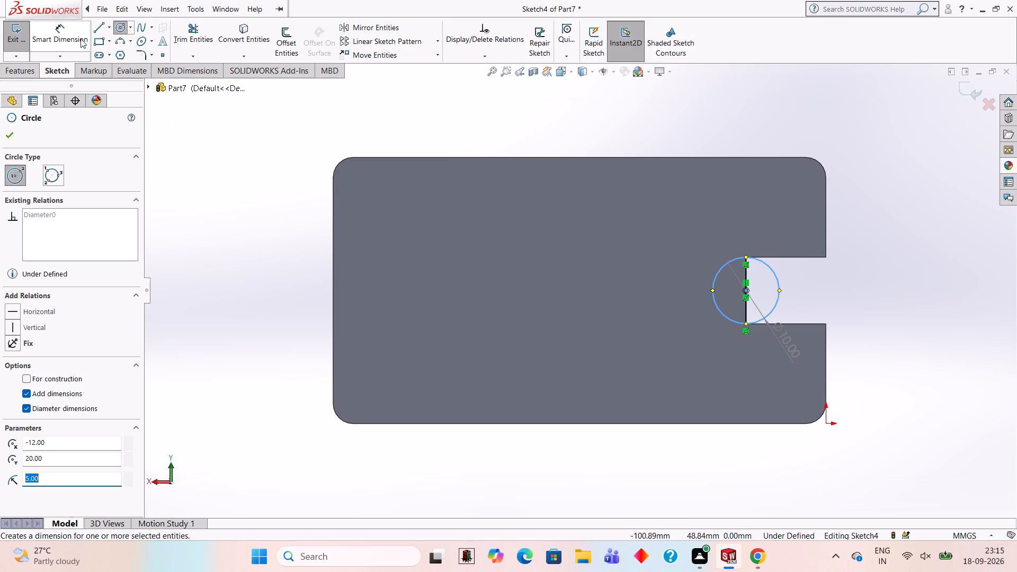
Trim away the half of the circle lying in the slot's open side, leaving a closed semicircle against the line.
left_click(209, 29)
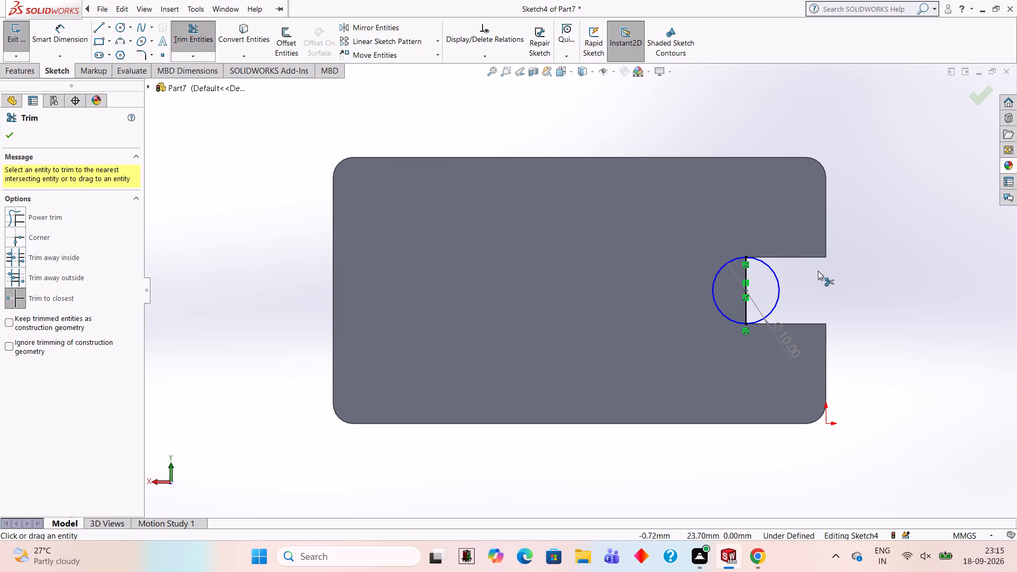
left_click(779, 287)
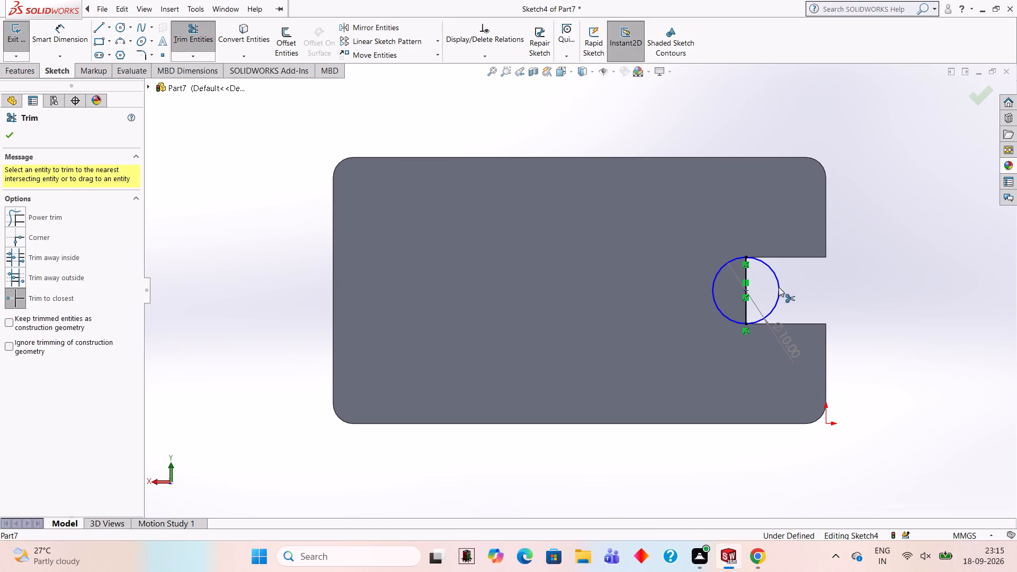
middle_click_drag(860, 285, 852, 285)
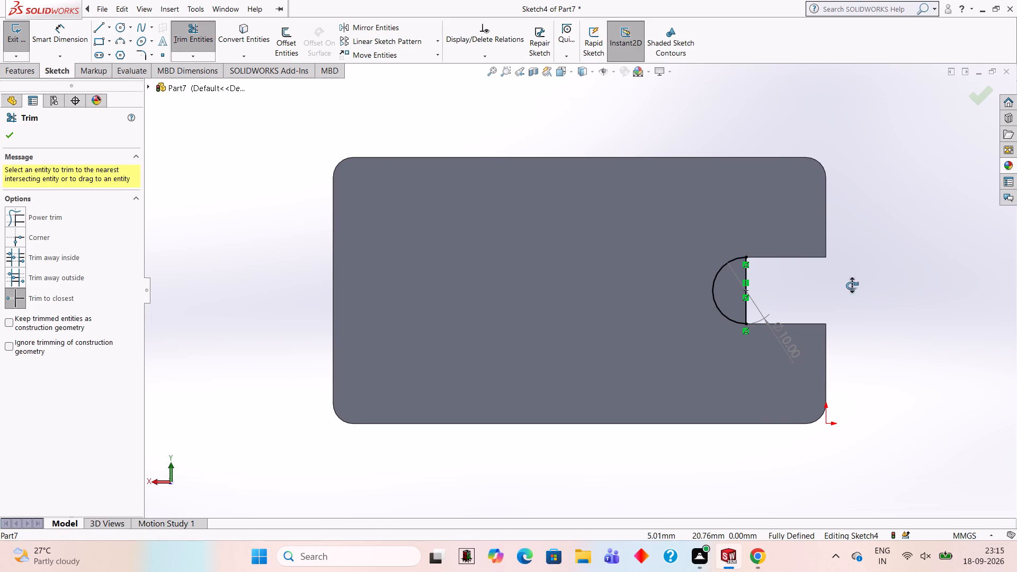
middle_click_drag(852, 285, 800, 280)
middle_click_drag(785, 283, 844, 292)
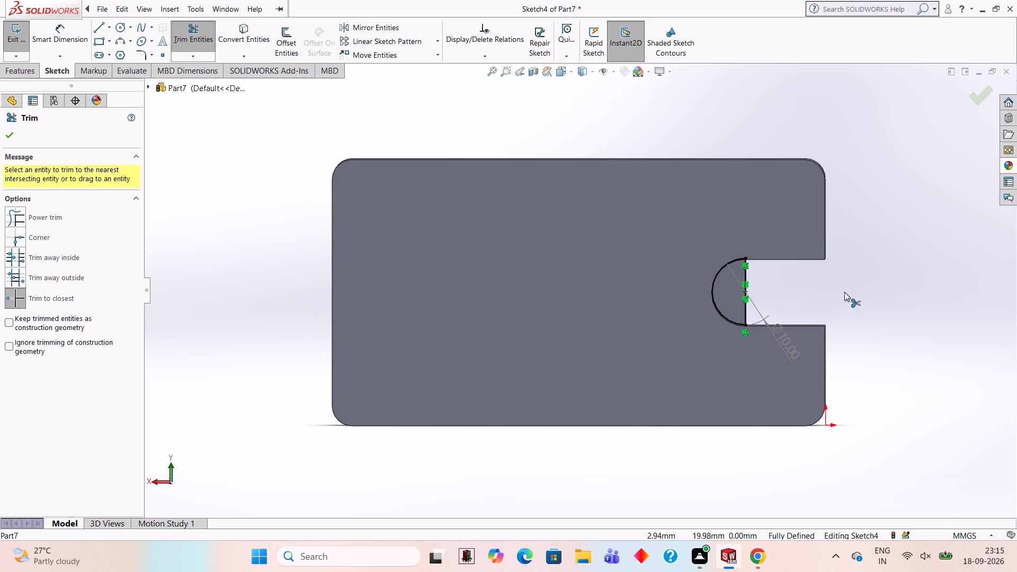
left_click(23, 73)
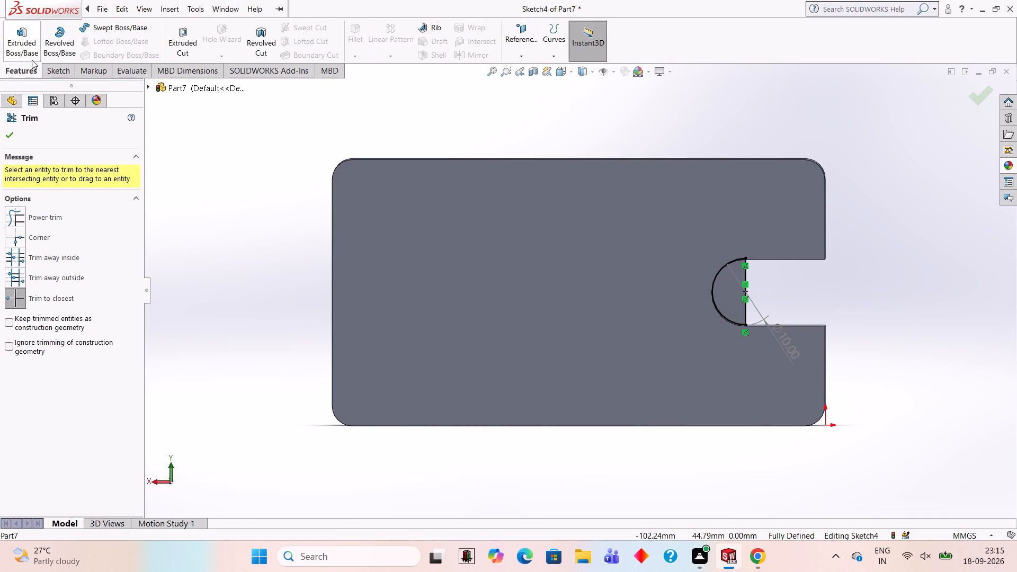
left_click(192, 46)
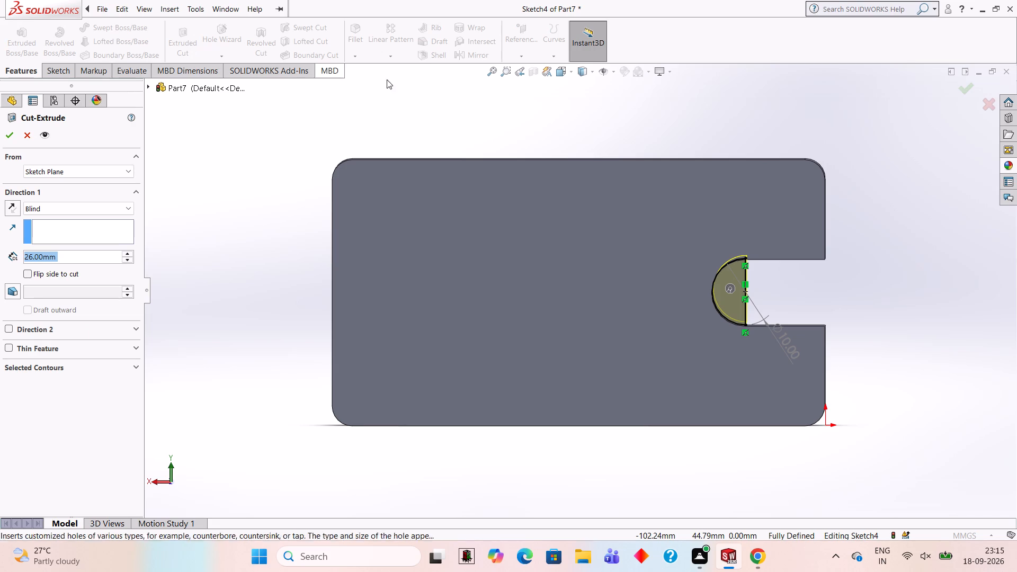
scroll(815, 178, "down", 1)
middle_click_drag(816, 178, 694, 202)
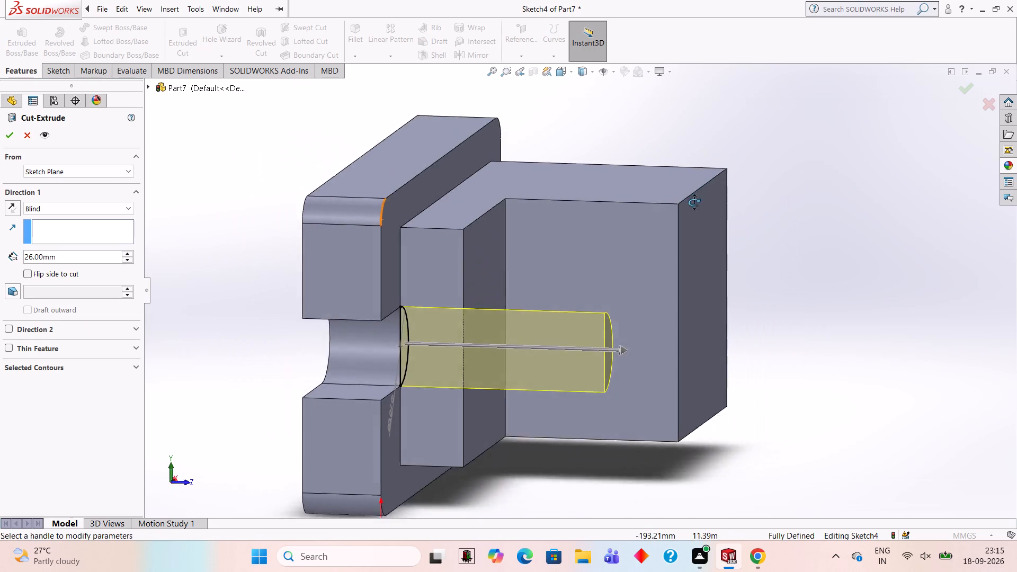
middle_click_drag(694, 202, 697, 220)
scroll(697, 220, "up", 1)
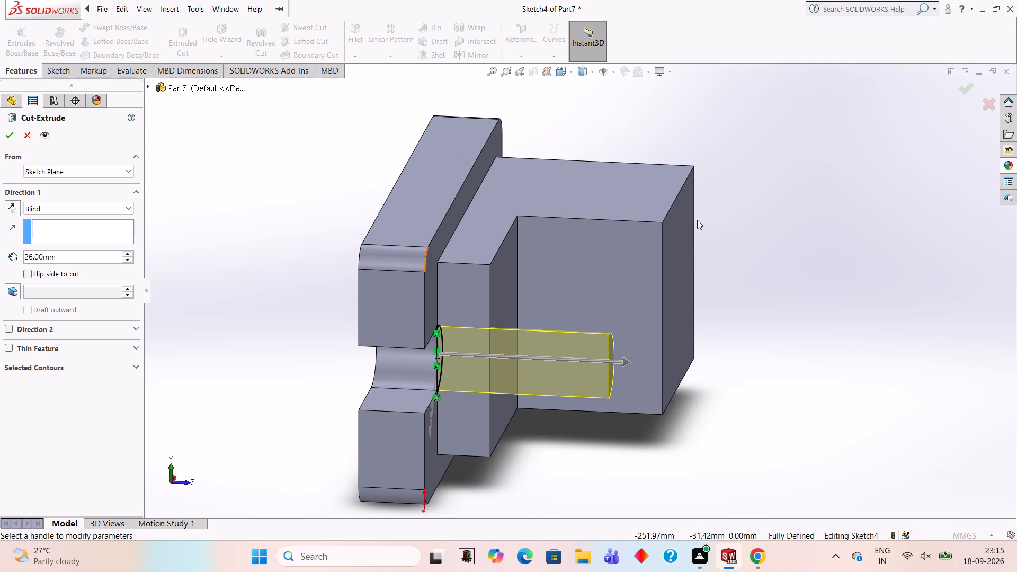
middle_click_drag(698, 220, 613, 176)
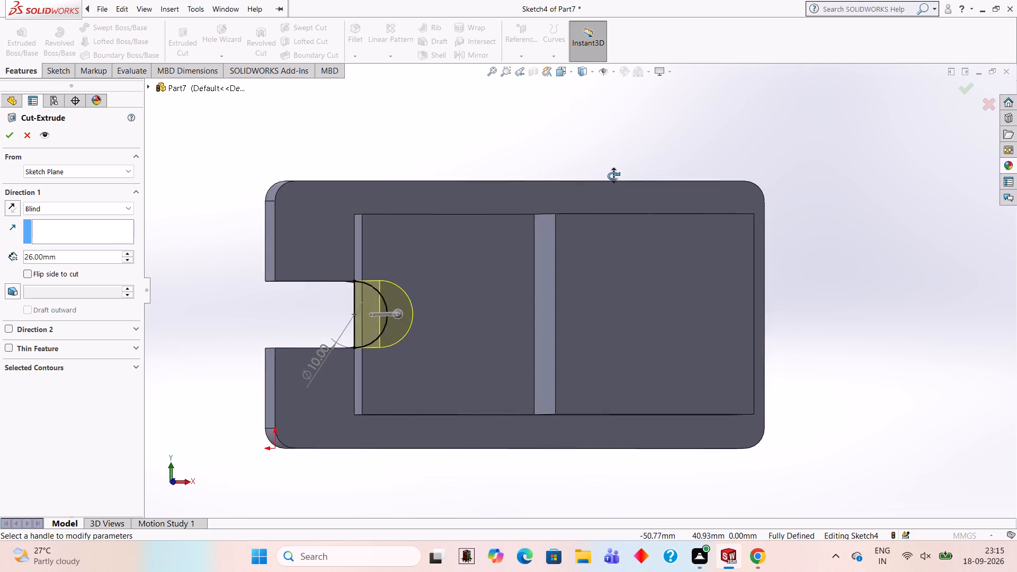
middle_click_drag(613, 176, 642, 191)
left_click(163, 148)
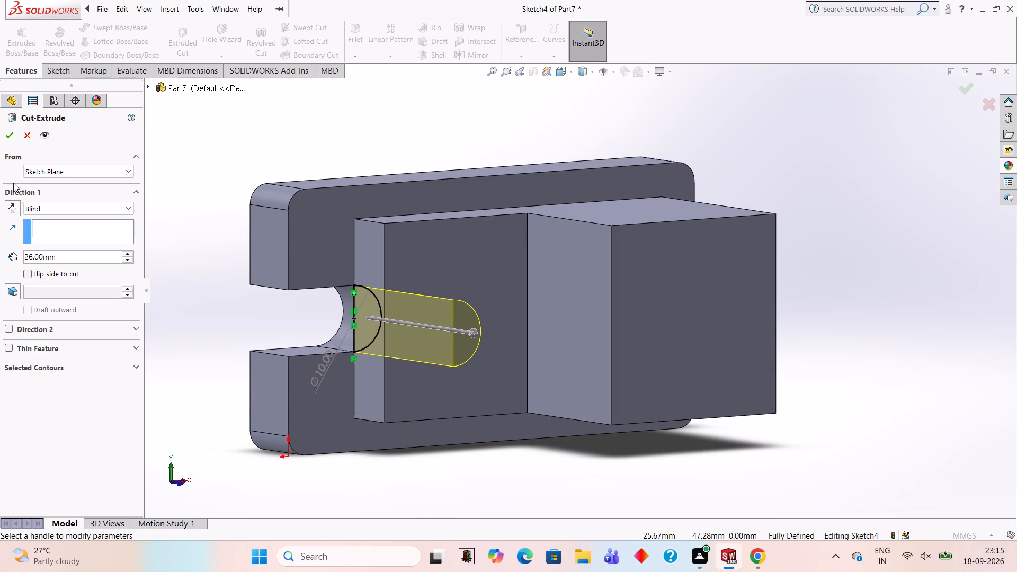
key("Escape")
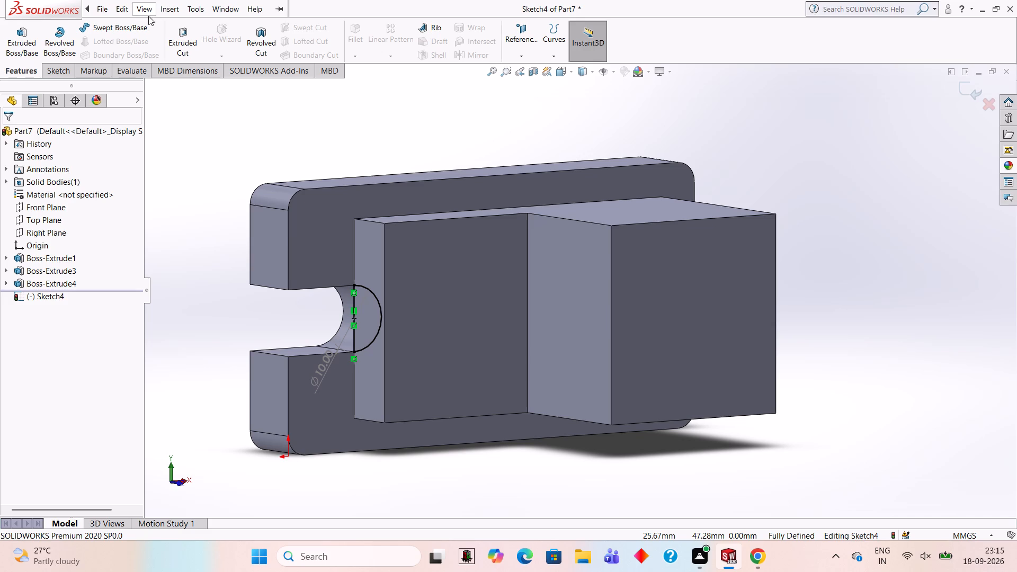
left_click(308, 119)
Extrude-cut the semicircular profile through the side block with a blind depth of 8 mm.
left_click(191, 29)
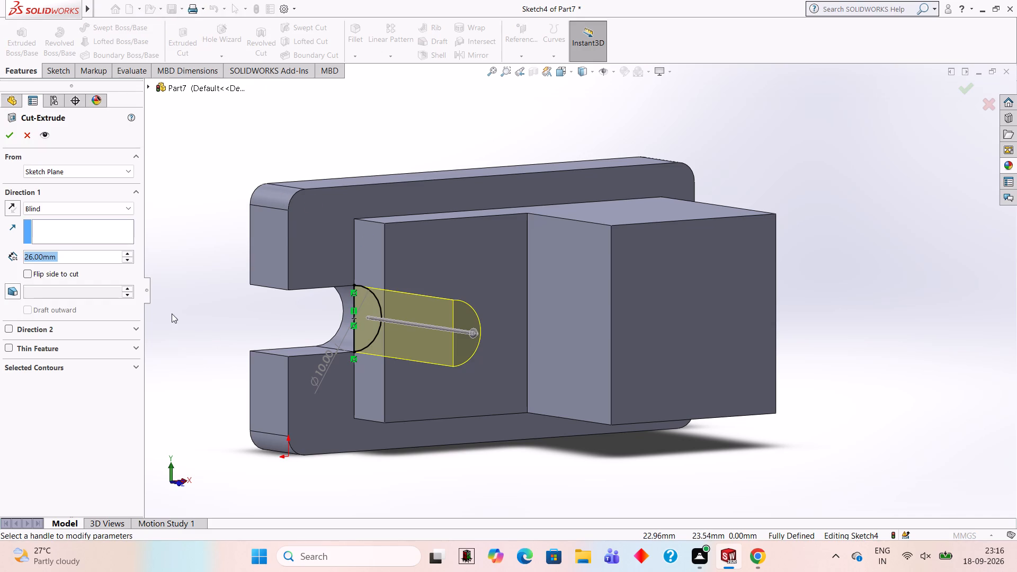
middle_click_drag(242, 324, 310, 356)
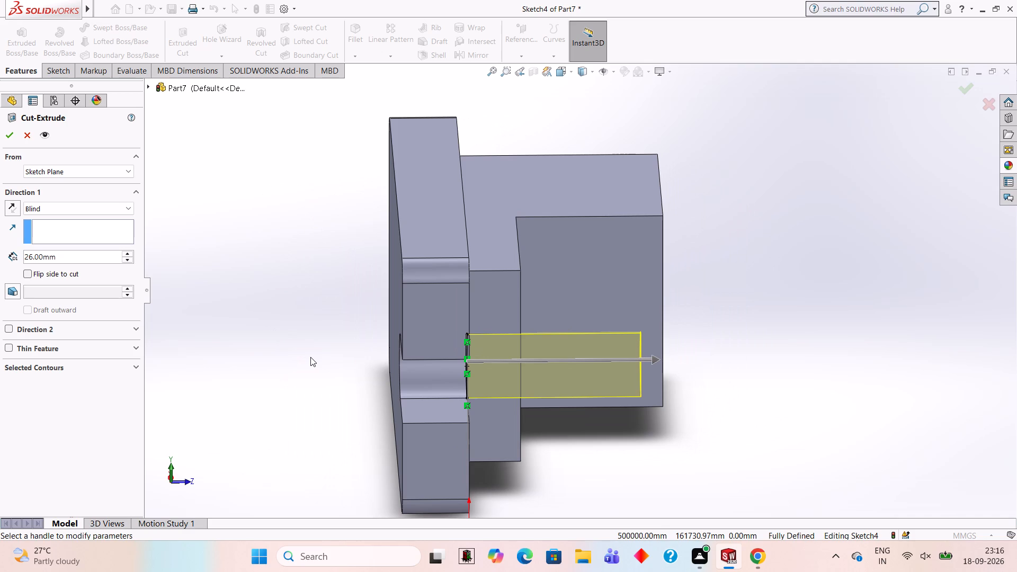
key("8")
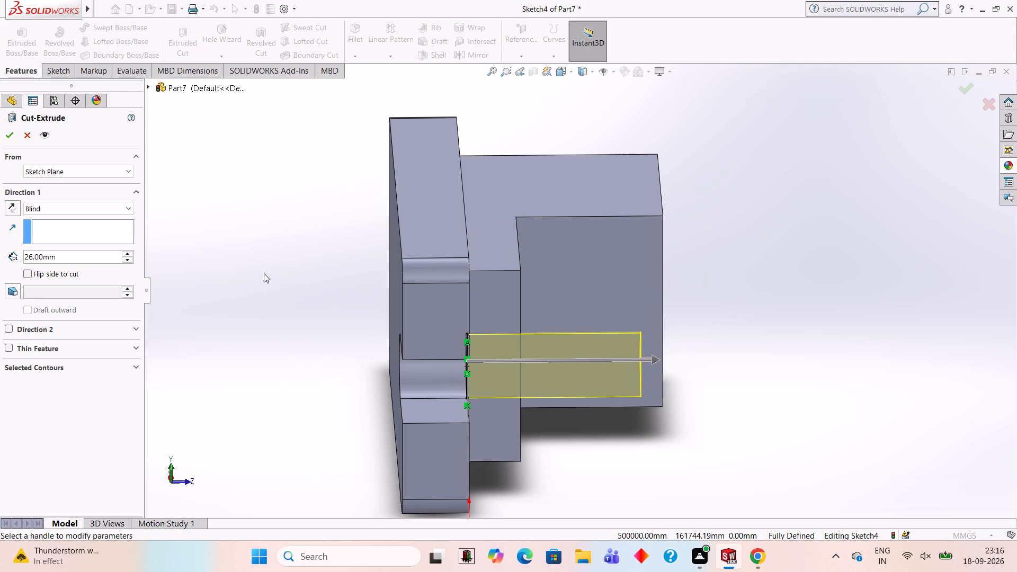
left_click(100, 256)
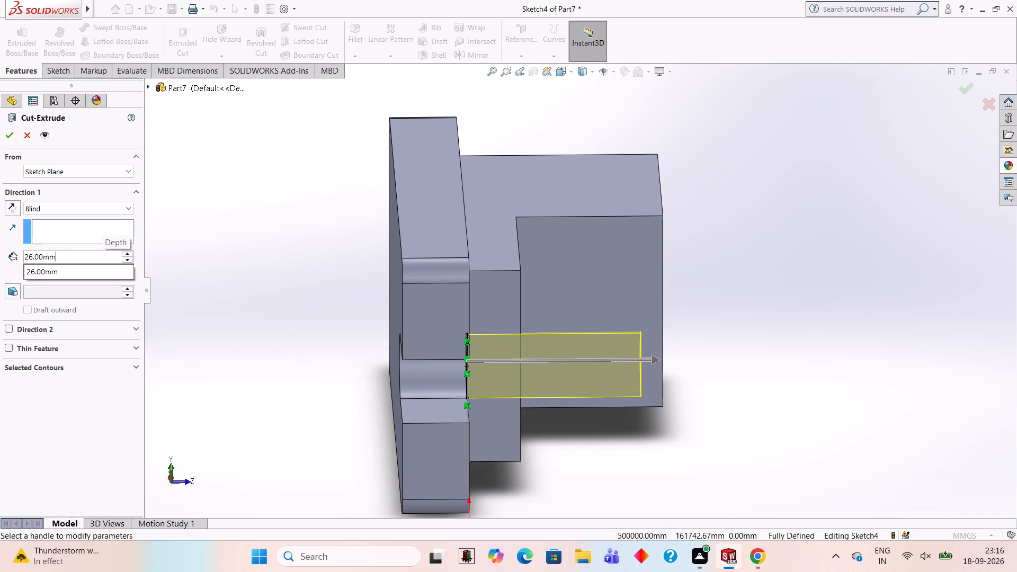
key("BackSpace")
key("BackSpace")
key("BackSpace")
key("BackSpace")
key("BackSpace")
key("BackSpace")
key("BackSpace")
key("BackSpace")
key("BackSpace")
key("BackSpace")
key("BackSpace")
key("BackSpace")
key("BackSpace")
key("BackSpace")
key("BackSpace")
key("BackSpace")
key("BackSpace")
key("BackSpace")
key("BackSpace")
key("BackSpace")
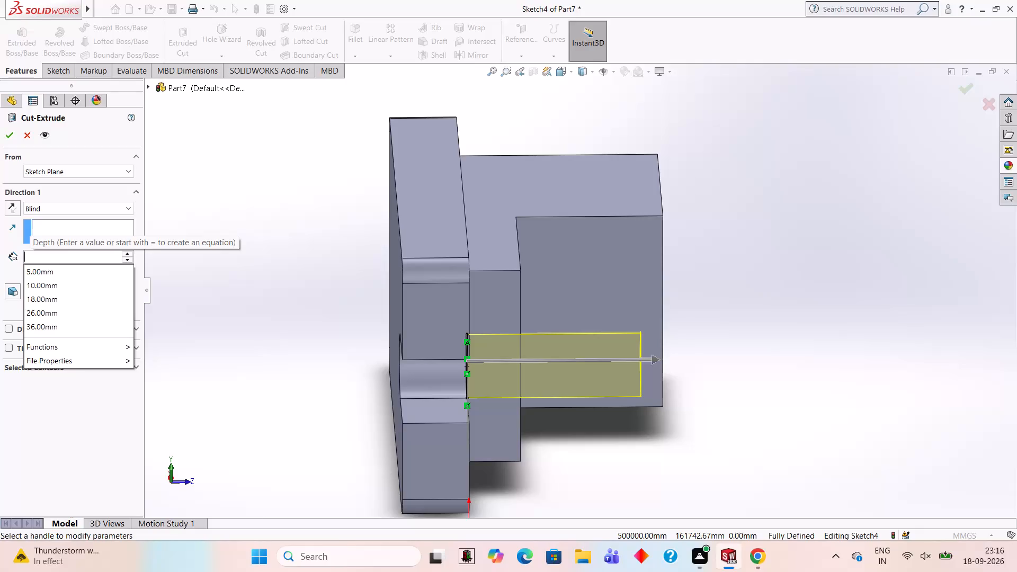
key("8")
key("Return")
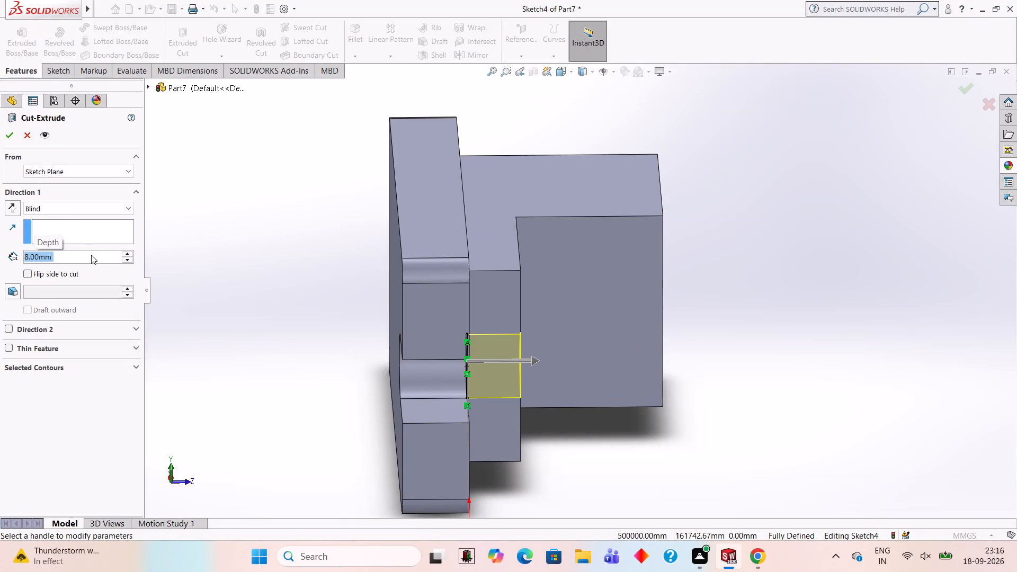
left_click(14, 139)
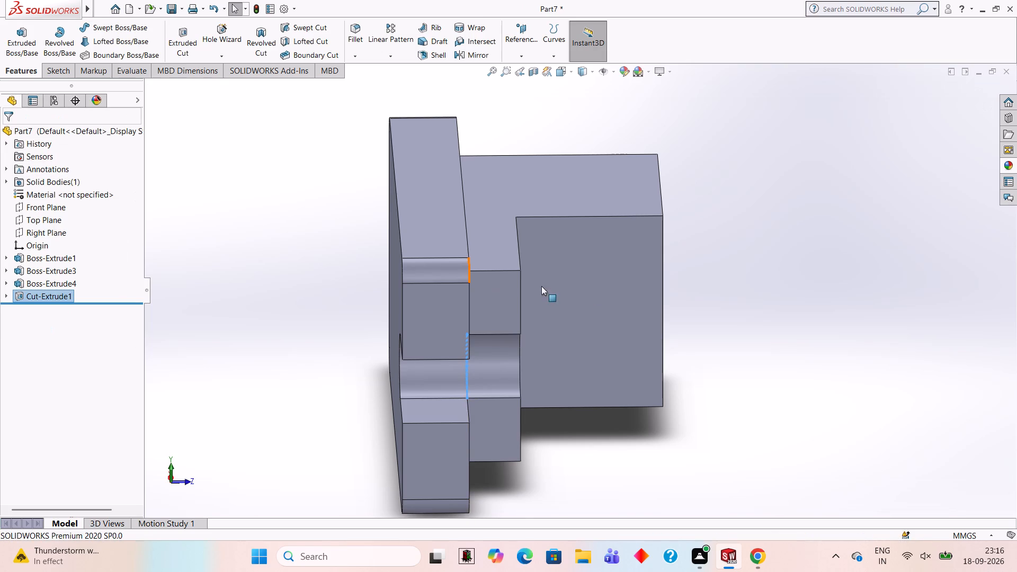
Examine from several angles how the rounded cut continues the slot through the side block.
scroll(710, 276, "down", 1)
middle_click_drag(797, 320, 686, 267)
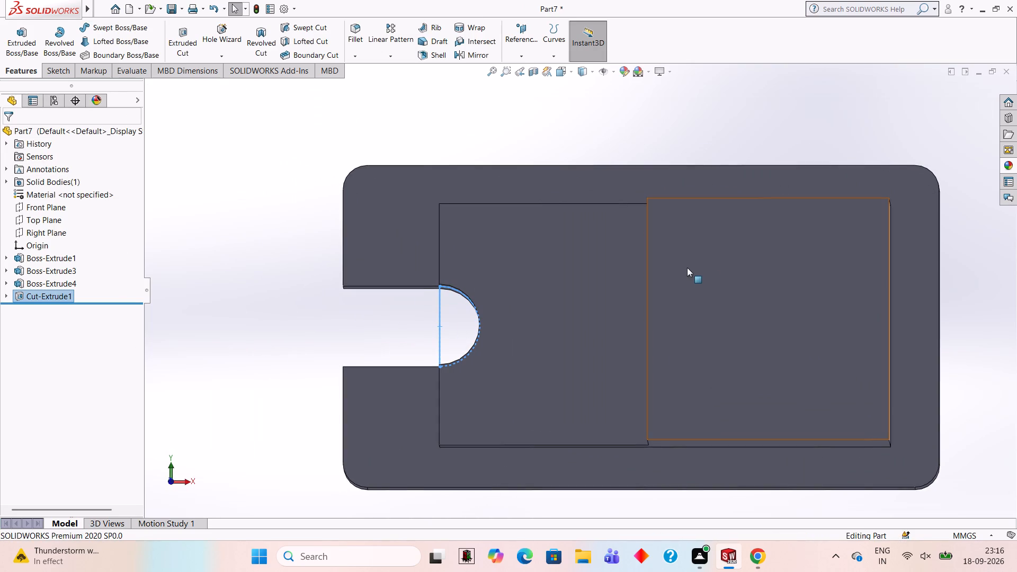
left_click(377, 310)
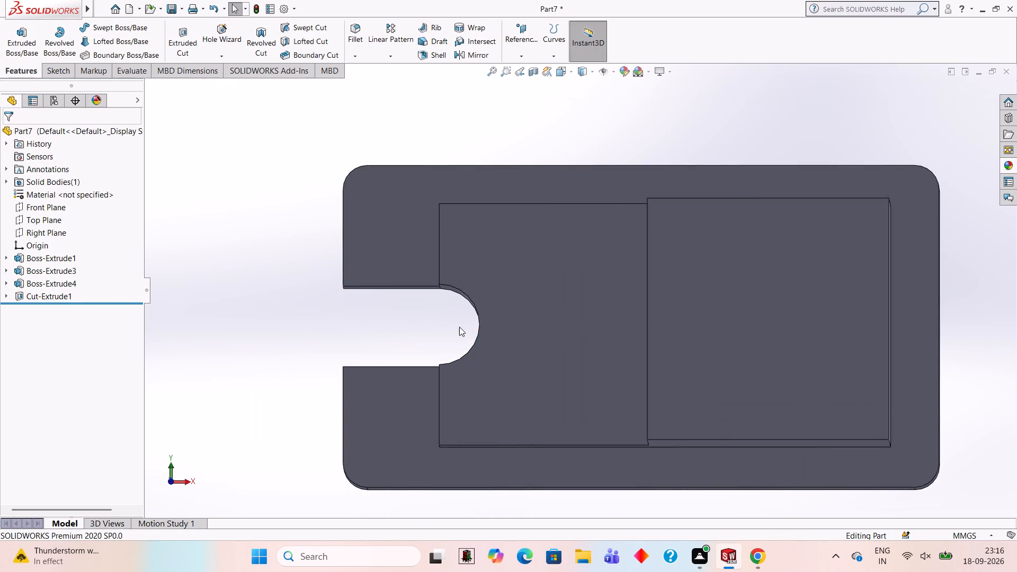
middle_click_drag(486, 338, 522, 356)
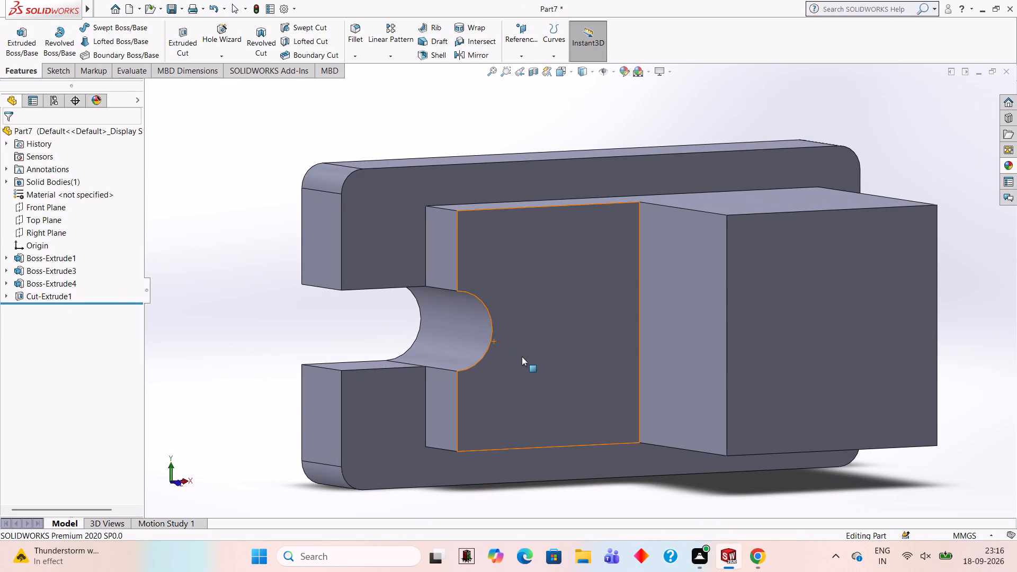
middle_click(519, 356)
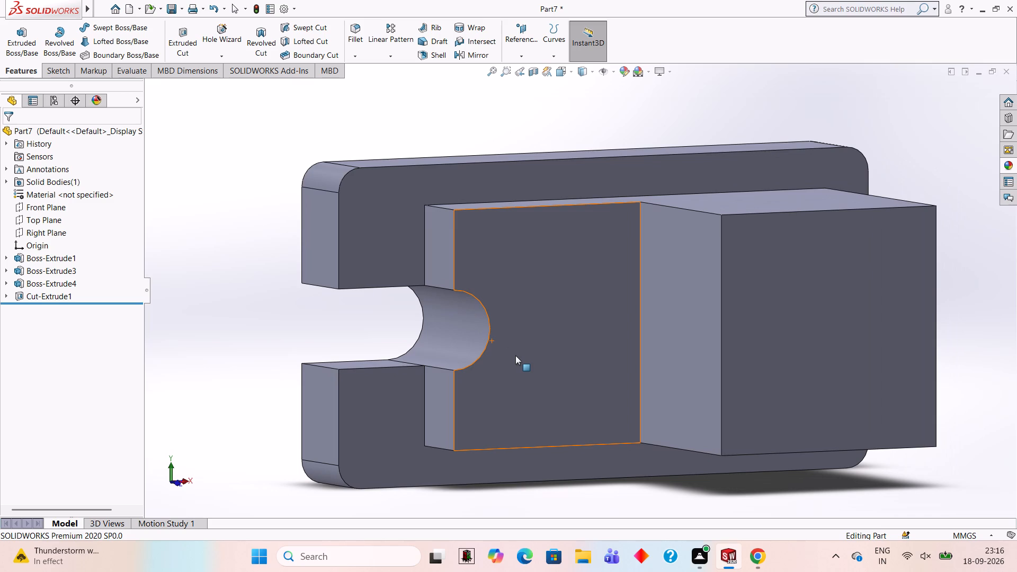
middle_click_drag(522, 358, 491, 251)
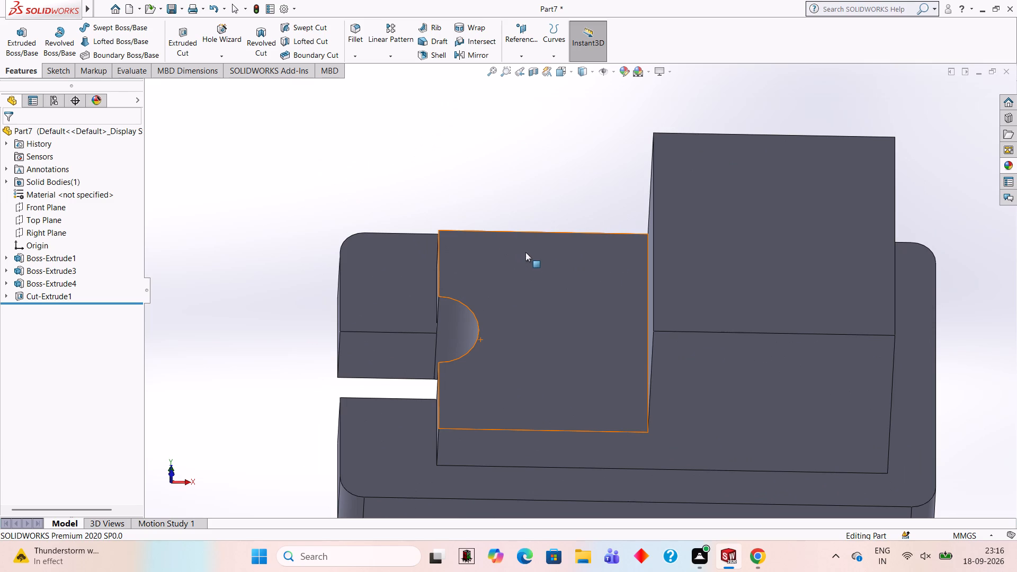
middle_click_drag(528, 253, 527, 315)
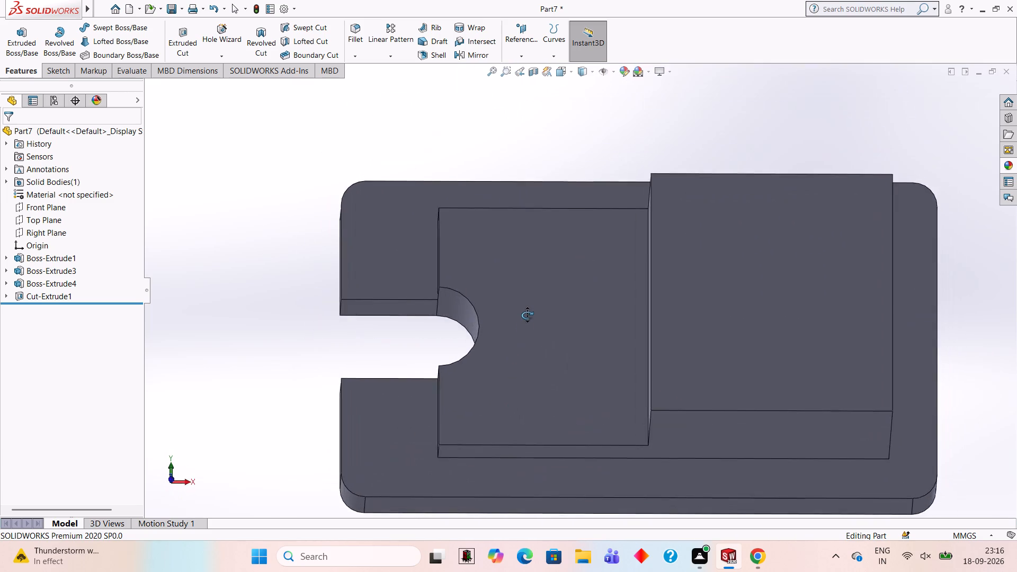
middle_click_drag(527, 315, 476, 257)
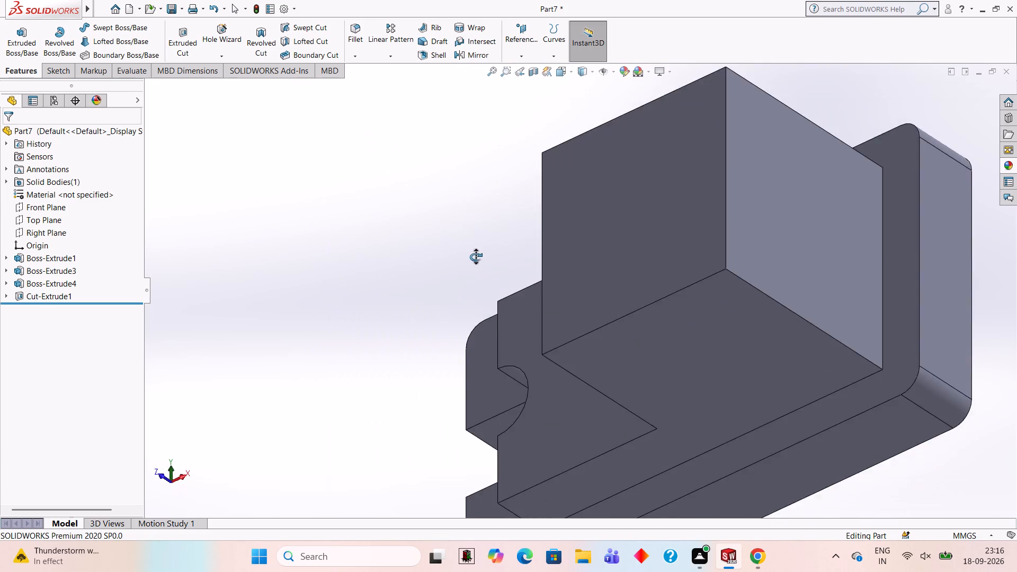
middle_click_drag(476, 257, 511, 266)
scroll(515, 279, "down", 2)
scroll(515, 279, "up", 3)
middle_click_drag(686, 306, 721, 321)
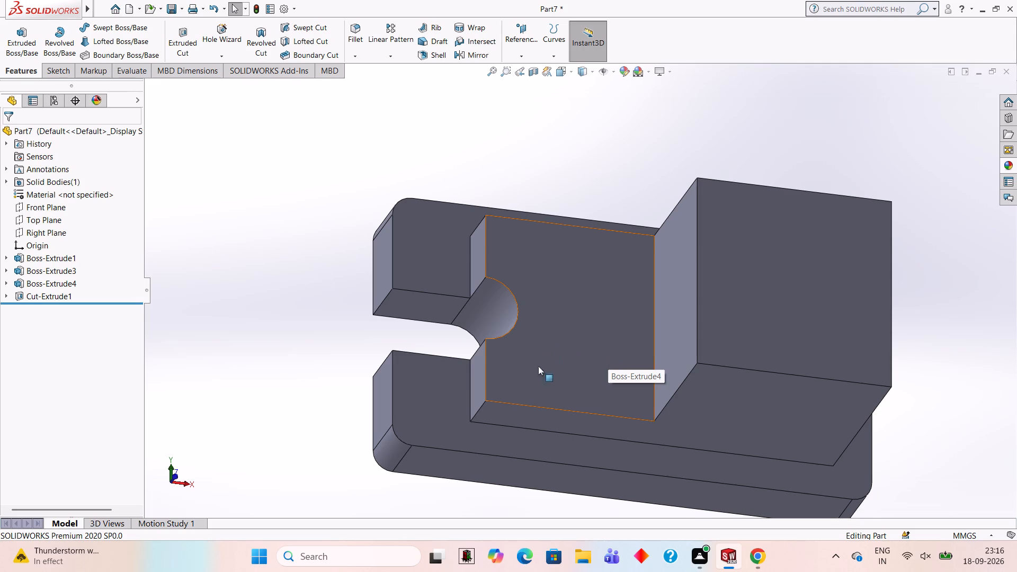
middle_click_drag(551, 377, 623, 411)
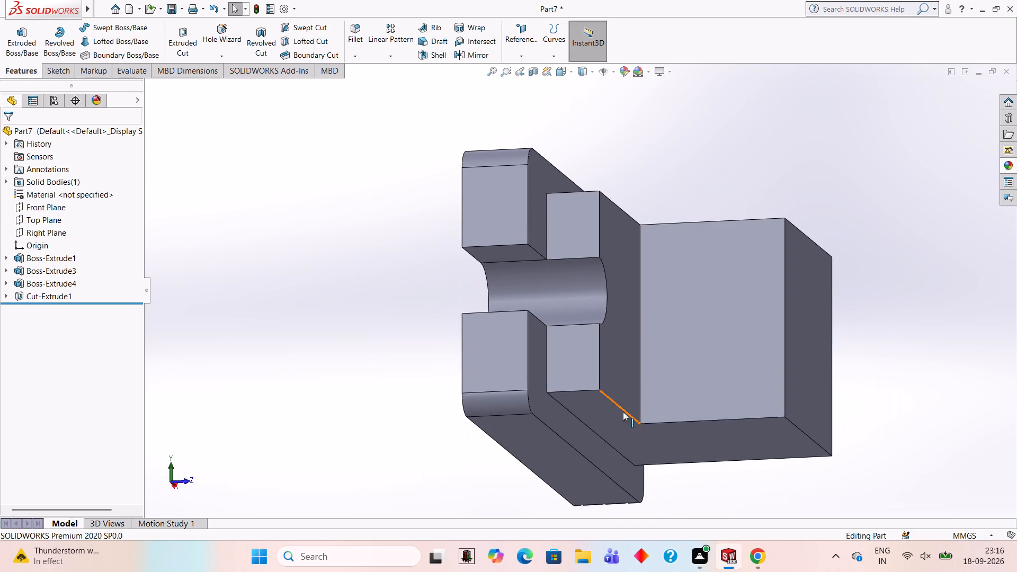
middle_click_drag(608, 313, 566, 293)
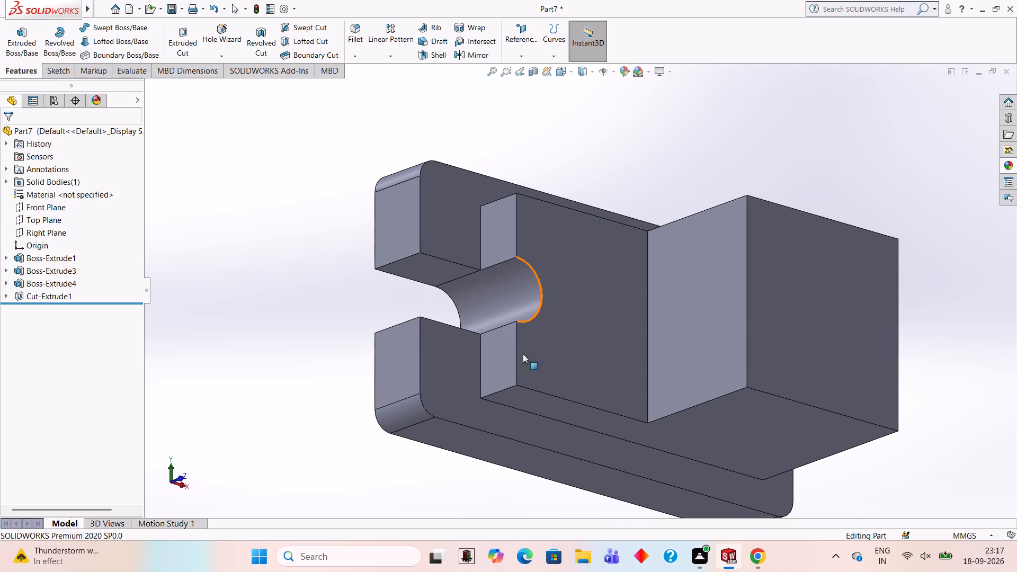
Start a sketch on the side block's end face above the slot, viewing it straight on and at an angle.
left_click(502, 229)
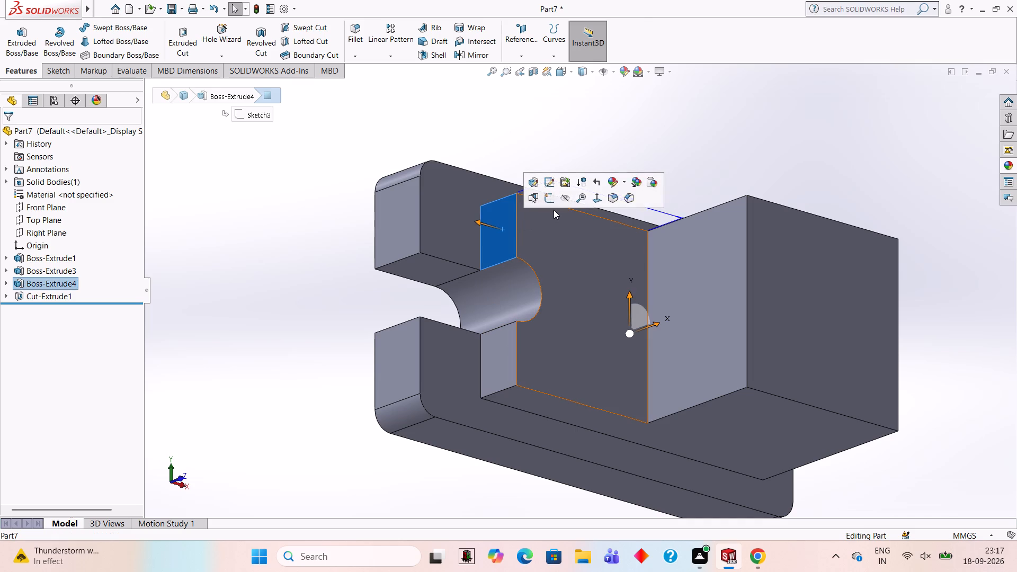
left_click(552, 201)
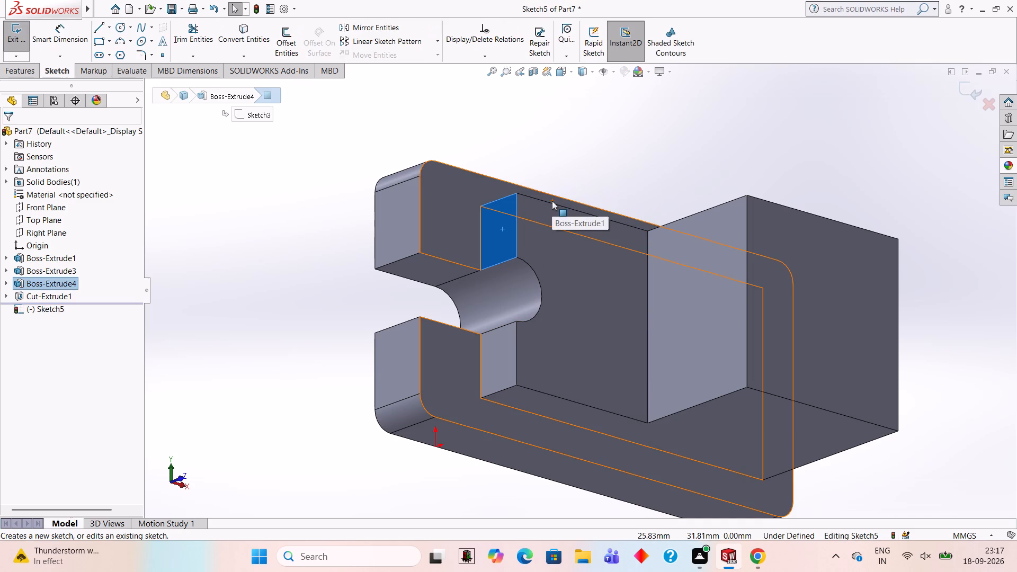
key("ctrl+8")
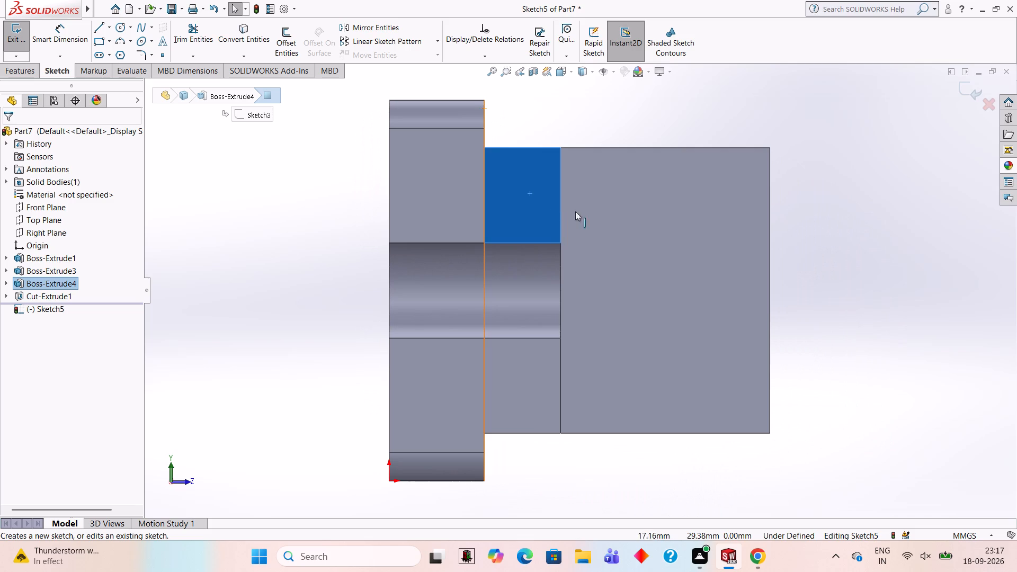
middle_click_drag(788, 212, 734, 202)
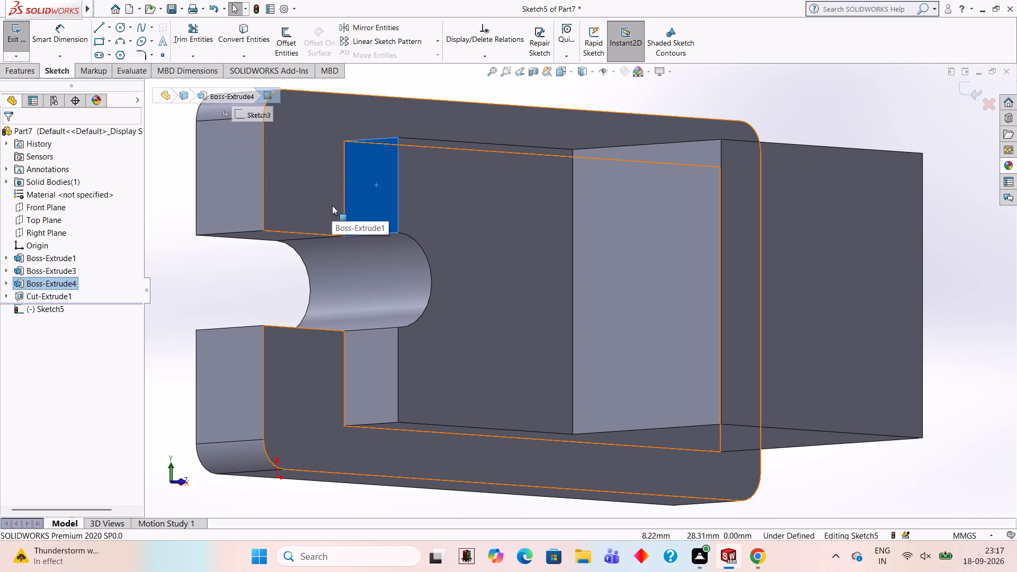
Examine the slot's upper inner wall straight on and from several angles, together with the side block's adjoining end face.
middle_click_drag(337, 204, 324, 150)
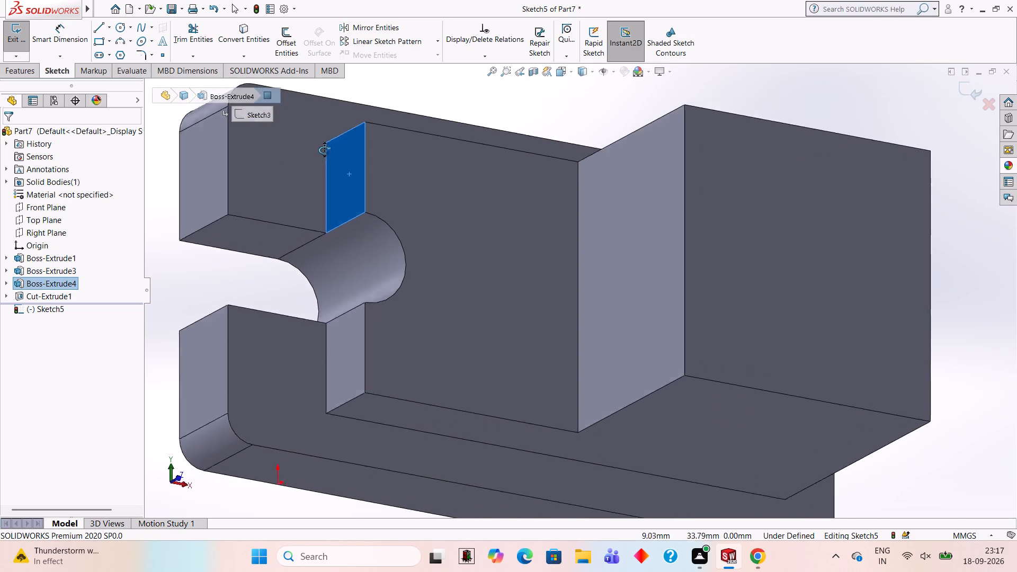
middle_click_drag(324, 150, 325, 147)
scroll(320, 153, "up", 1)
left_click(316, 230)
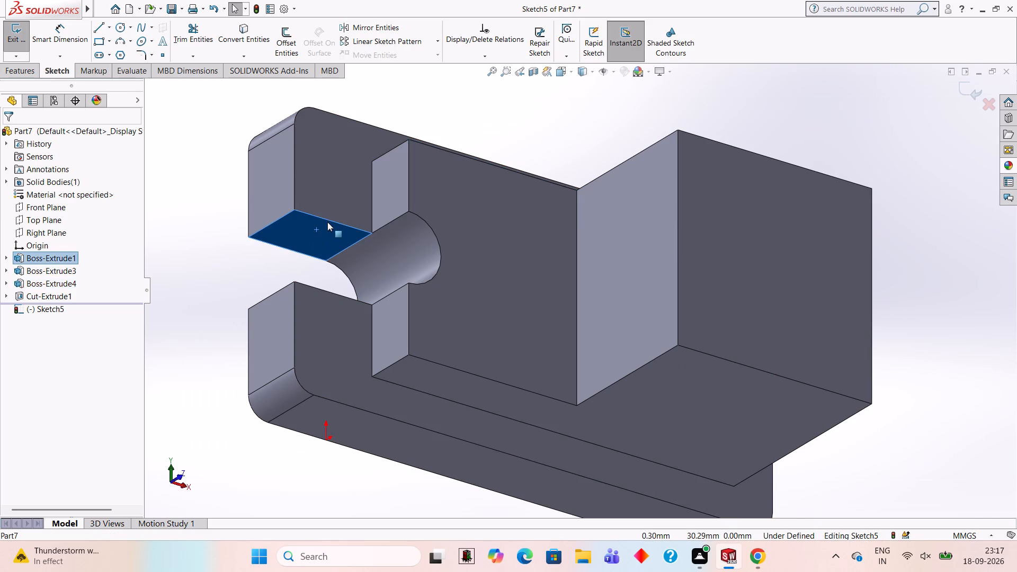
key("ctrl+8")
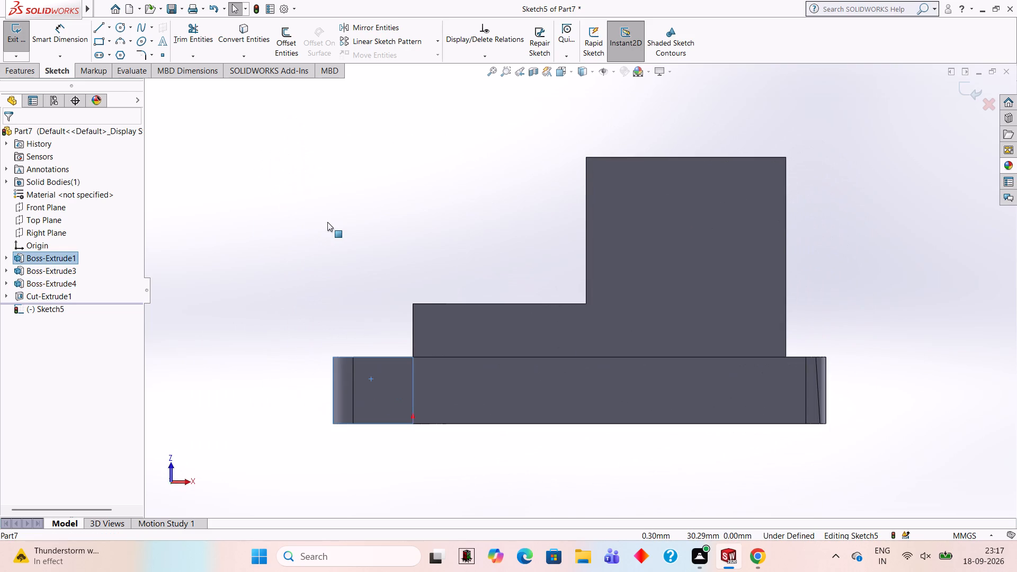
middle_click_drag(334, 222, 314, 314)
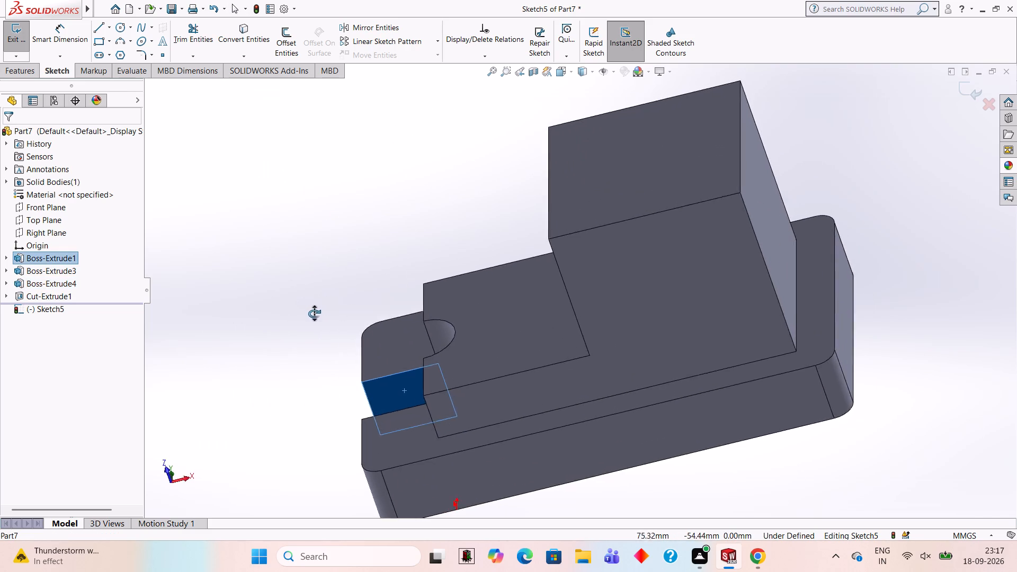
middle_click_drag(314, 314, 336, 333)
left_click_drag(217, 210, 65, 139)
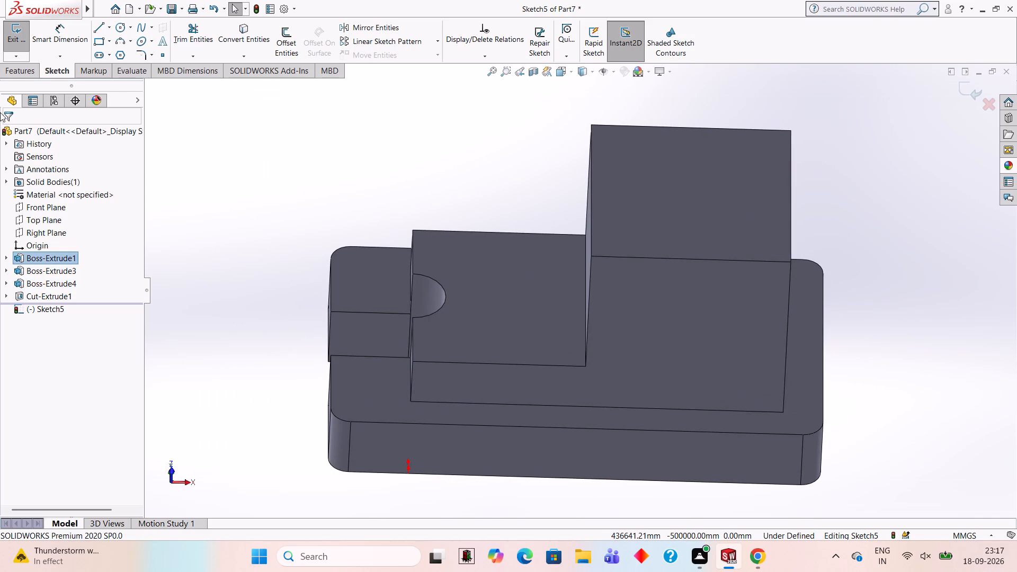
middle_click_drag(202, 181, 247, 197)
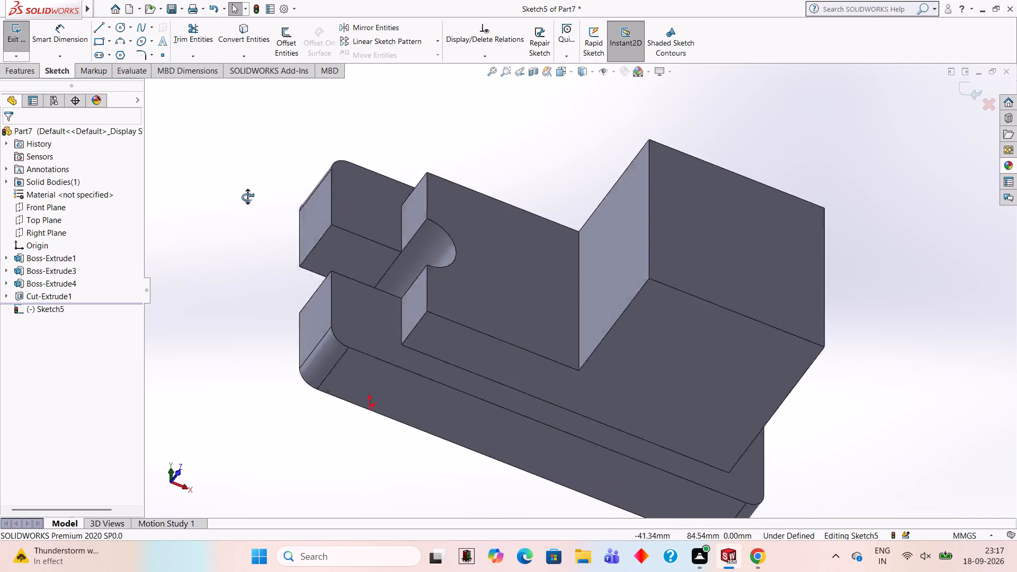
middle_click_drag(247, 197, 236, 221)
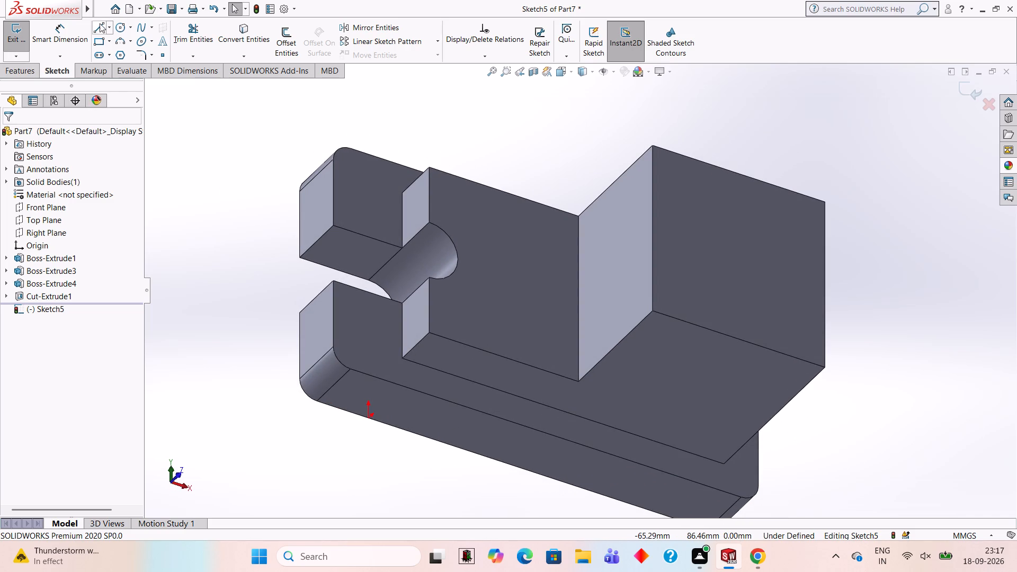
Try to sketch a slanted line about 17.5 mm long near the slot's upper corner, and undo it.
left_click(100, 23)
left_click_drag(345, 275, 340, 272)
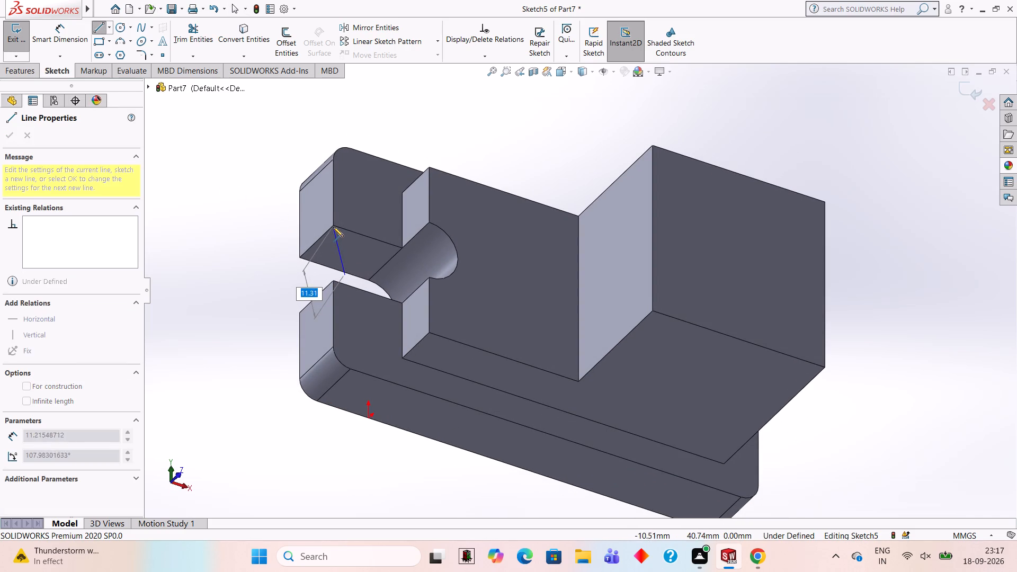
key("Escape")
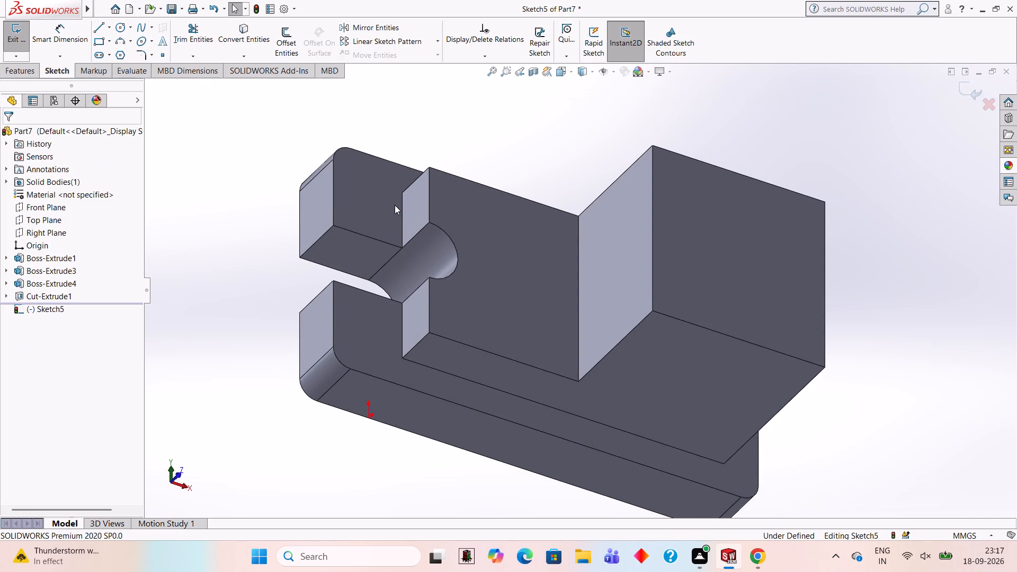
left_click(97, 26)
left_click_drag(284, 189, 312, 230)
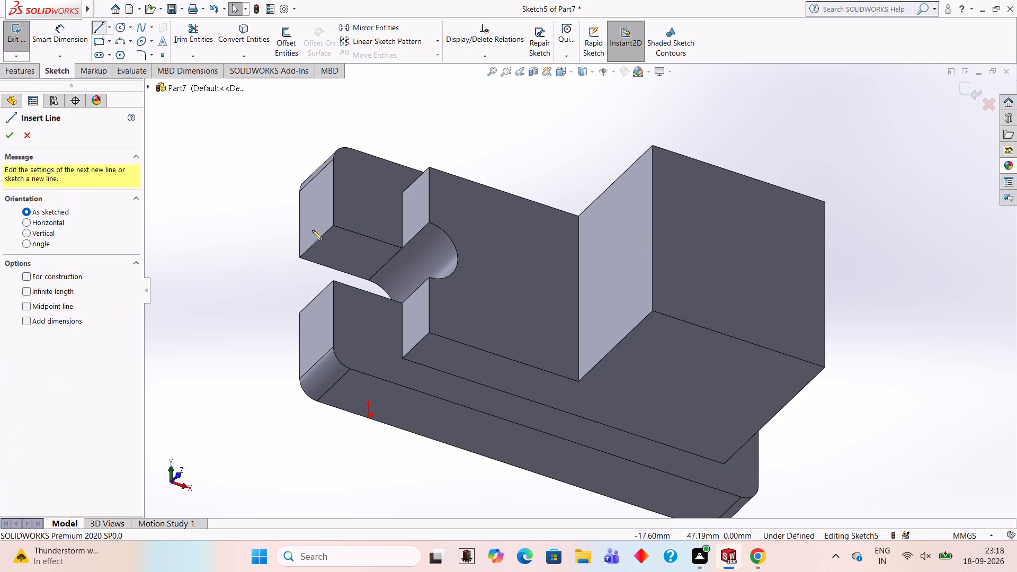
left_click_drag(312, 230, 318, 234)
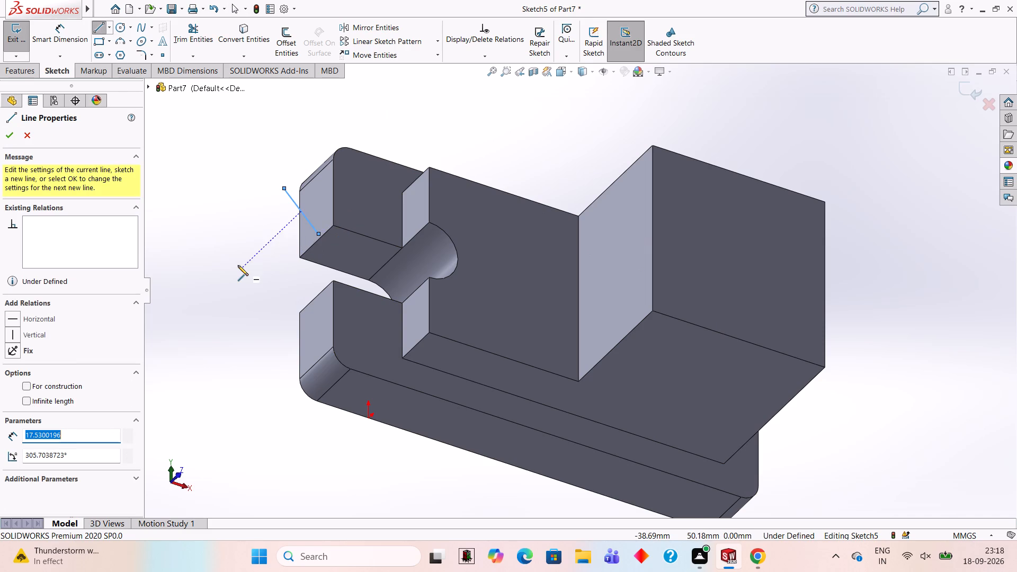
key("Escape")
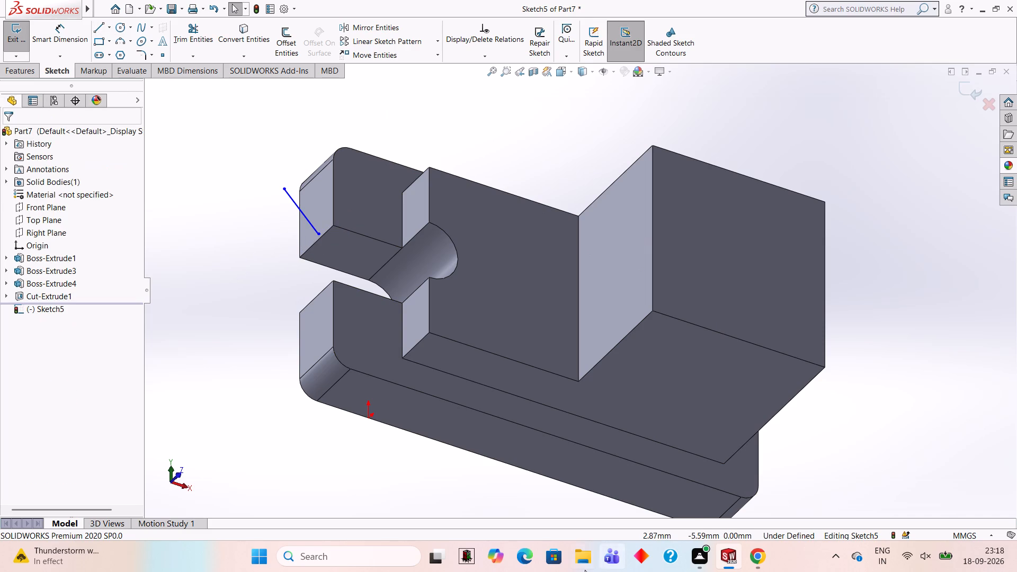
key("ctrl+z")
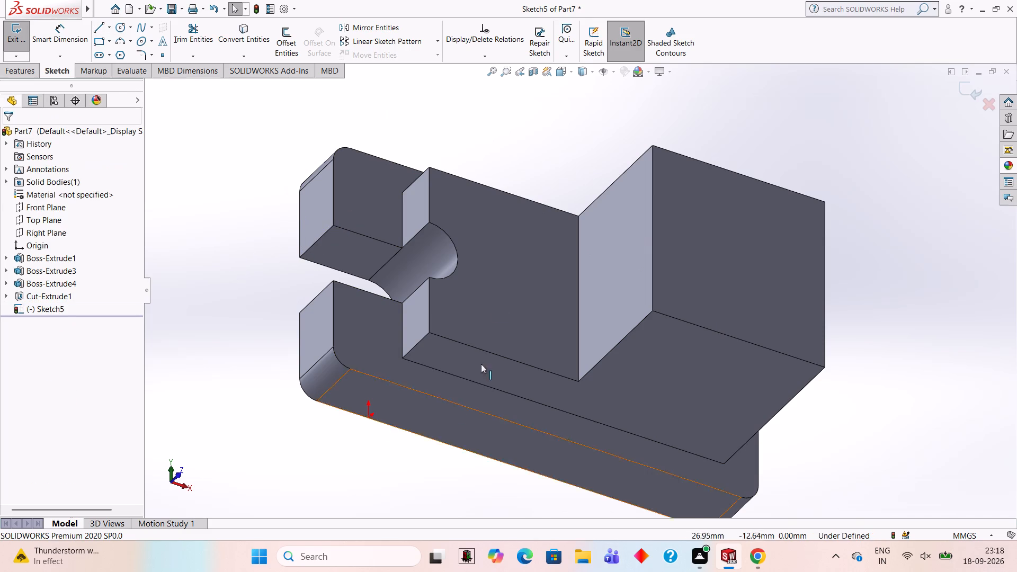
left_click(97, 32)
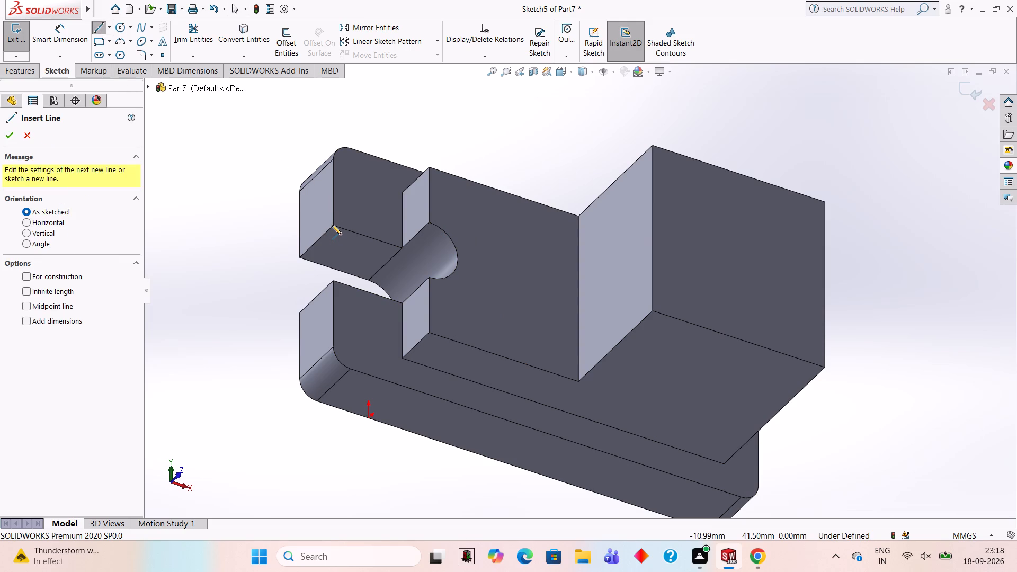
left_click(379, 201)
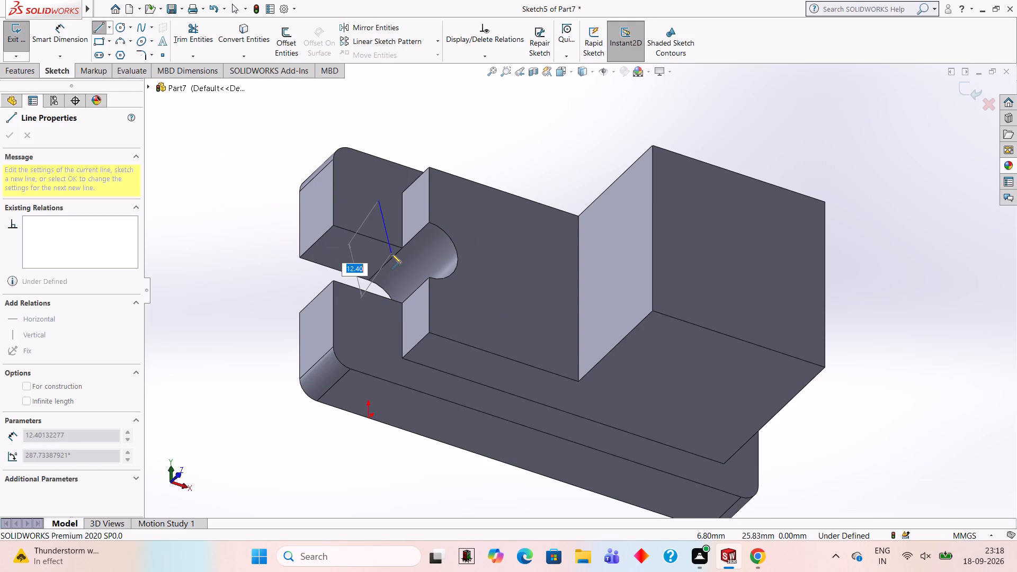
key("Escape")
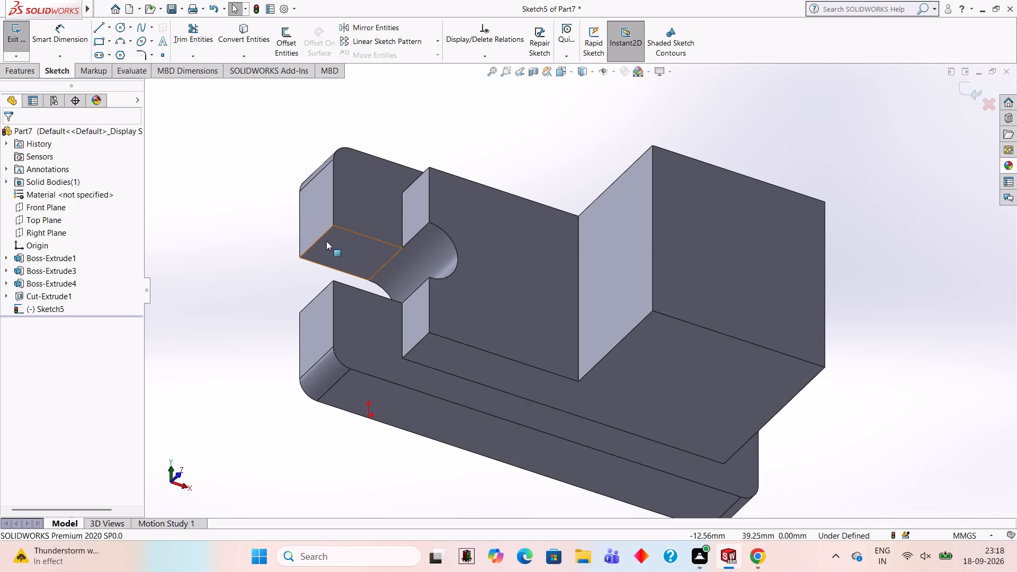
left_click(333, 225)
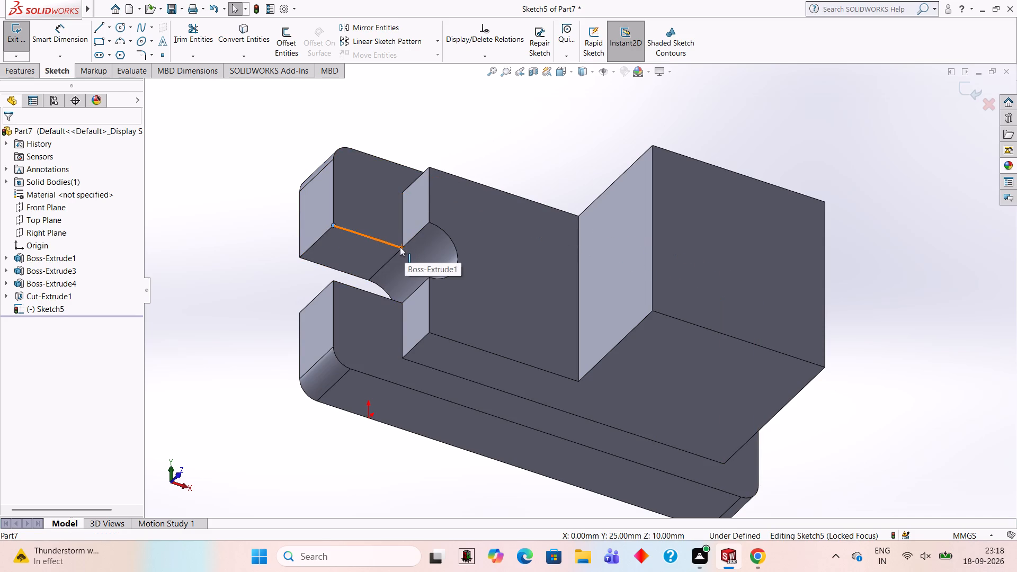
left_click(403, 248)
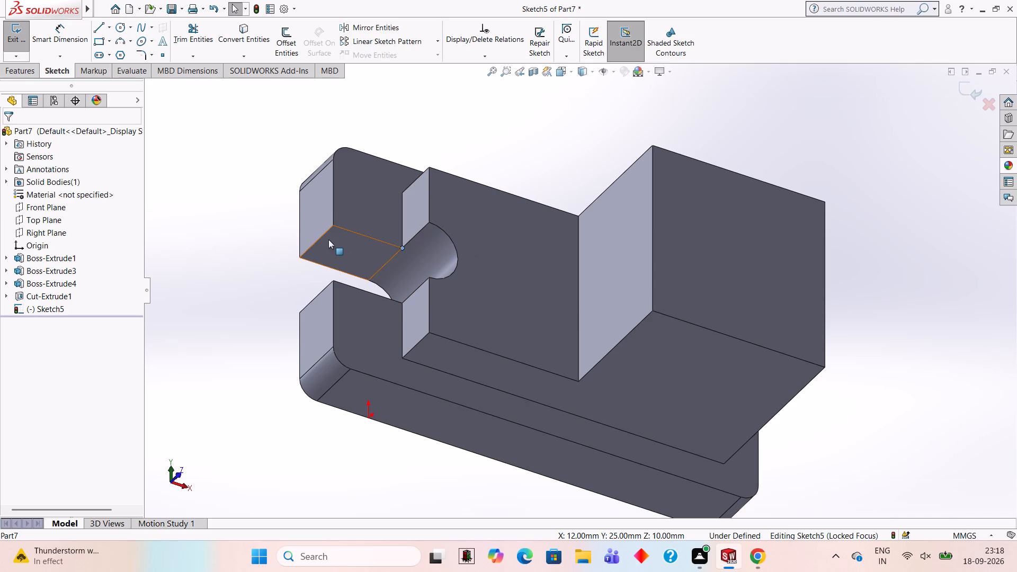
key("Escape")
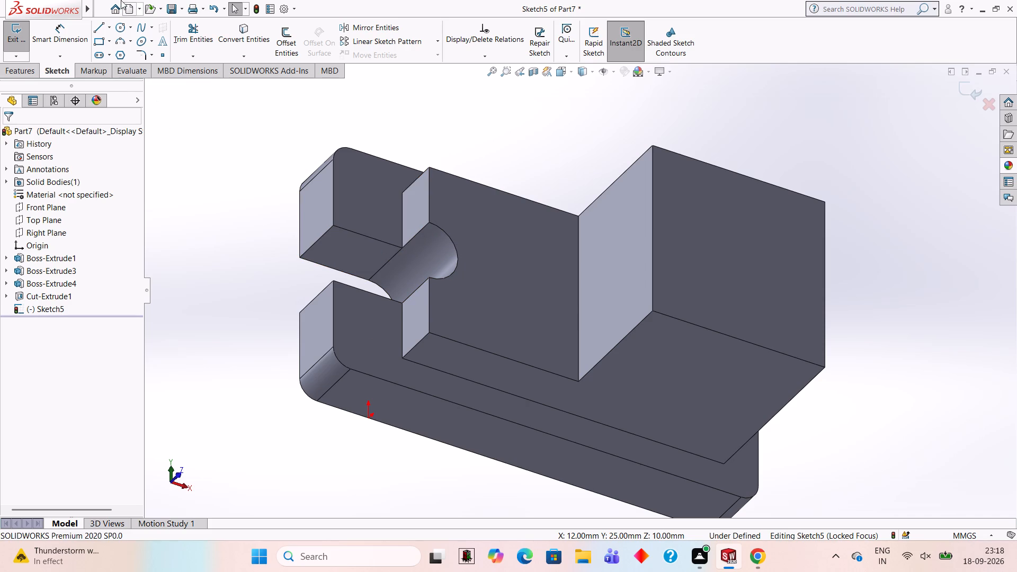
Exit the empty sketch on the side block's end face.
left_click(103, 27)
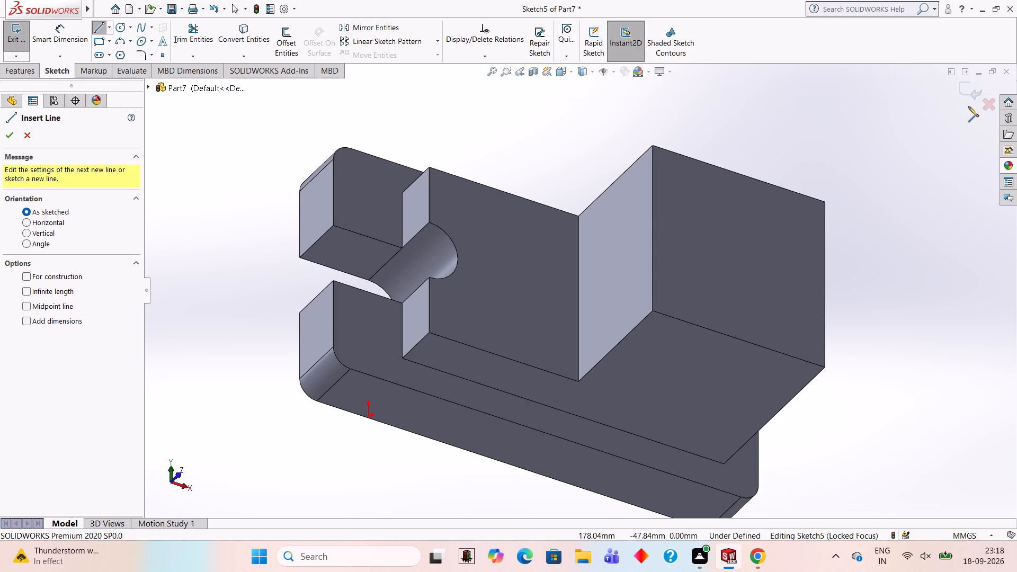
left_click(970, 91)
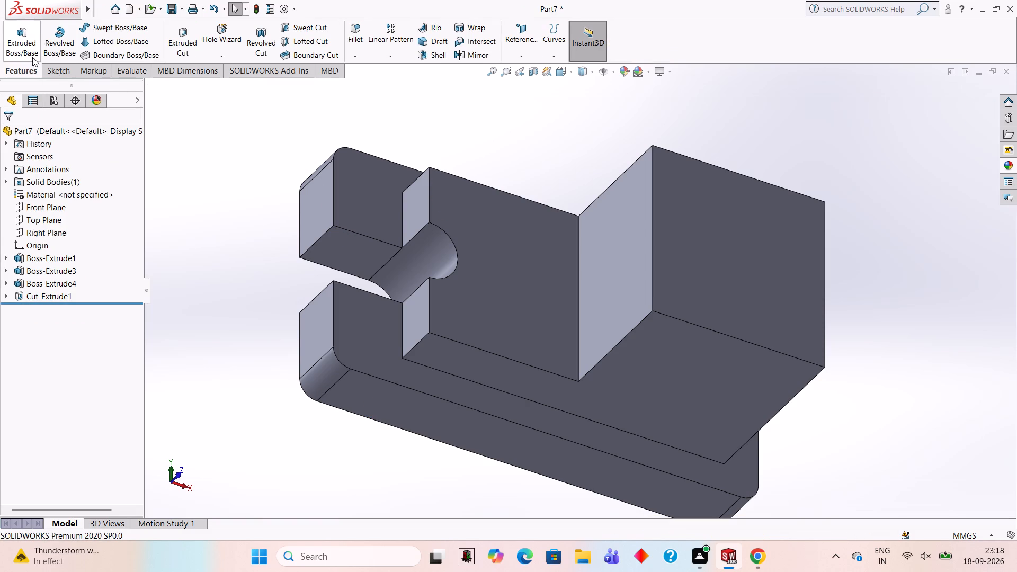
Start a new sketch on the plate's slotted end face, picking the slot's upper corner.
left_click(67, 66)
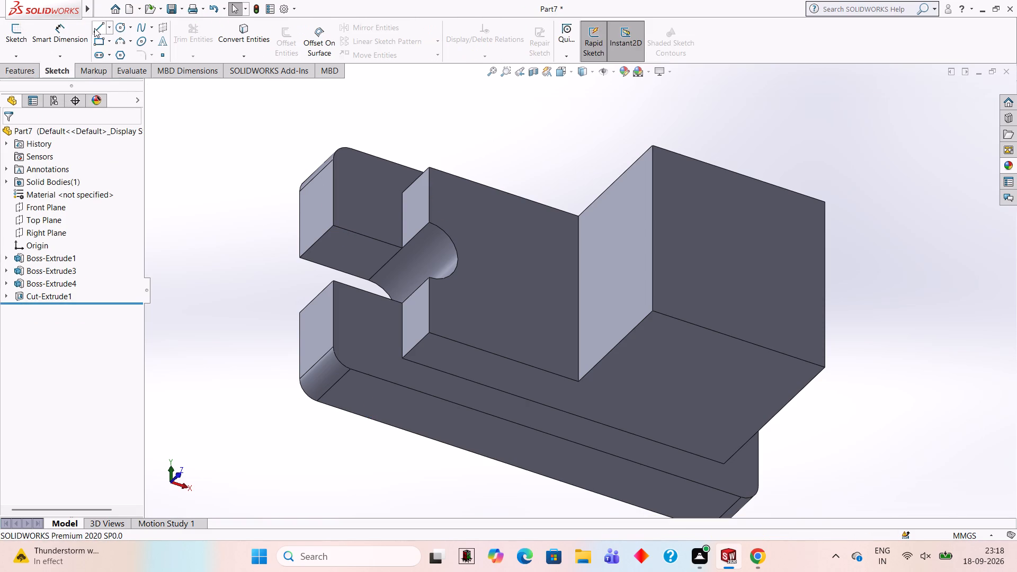
left_click(94, 28)
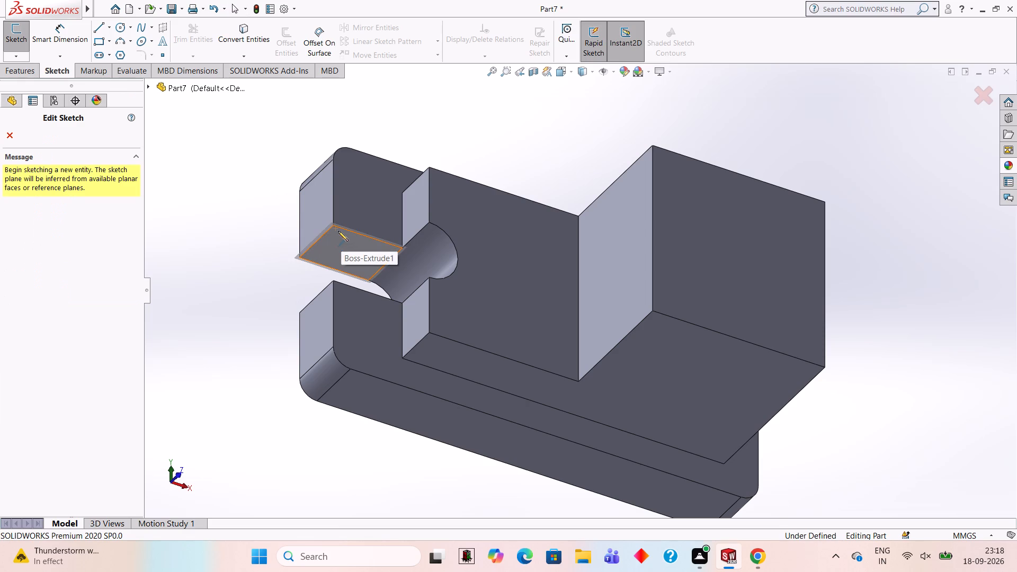
left_click(336, 225)
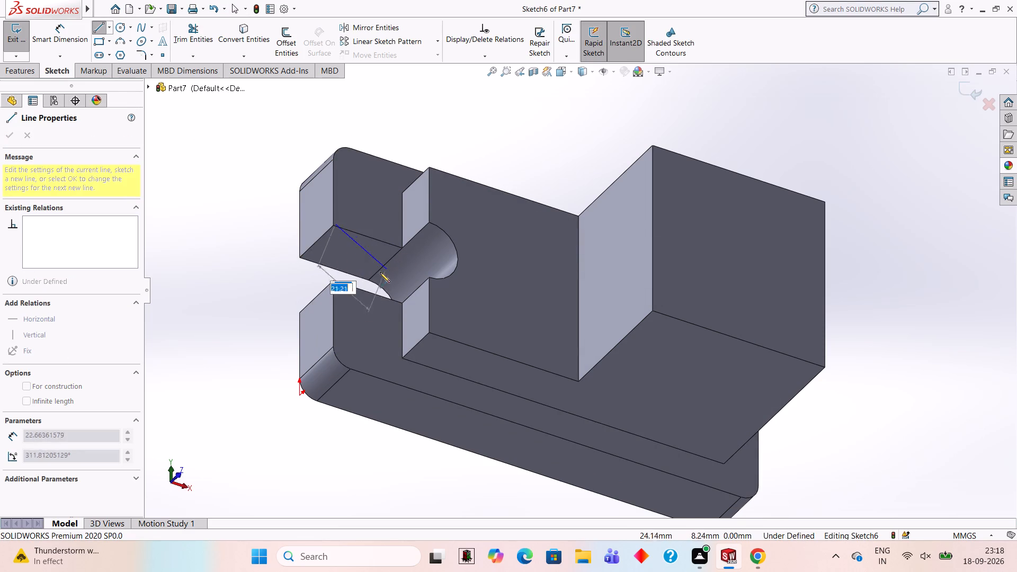
key("Escape")
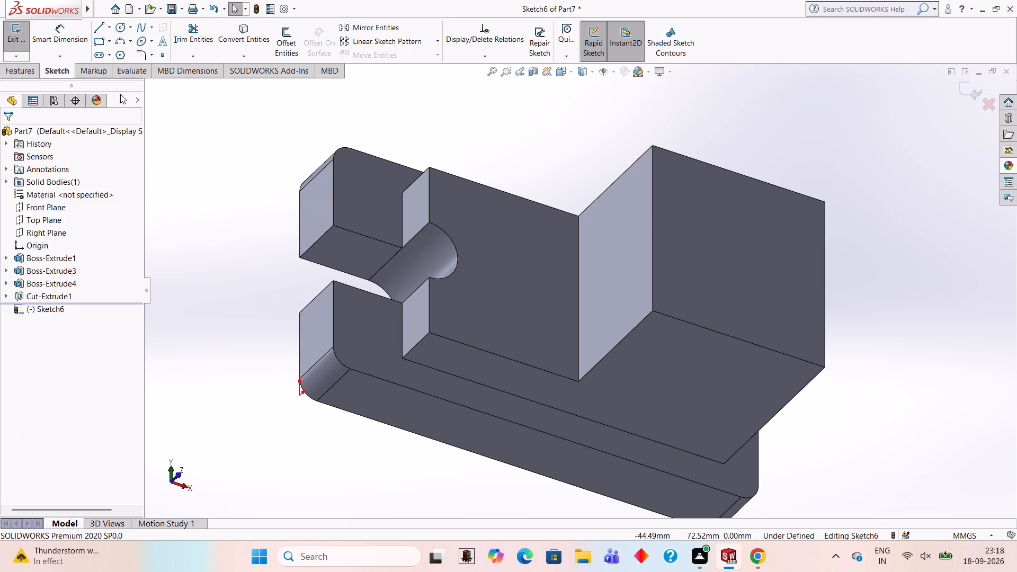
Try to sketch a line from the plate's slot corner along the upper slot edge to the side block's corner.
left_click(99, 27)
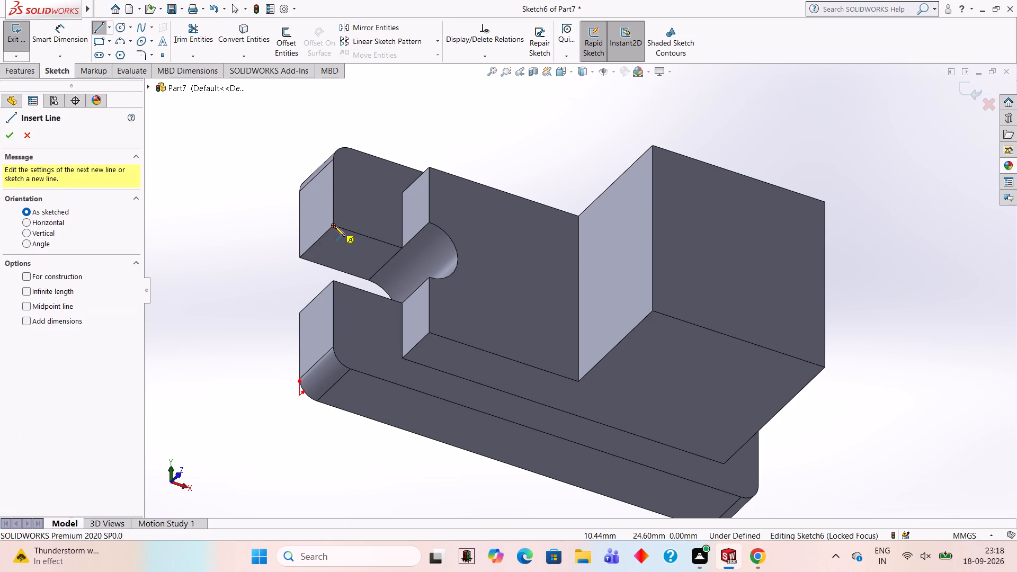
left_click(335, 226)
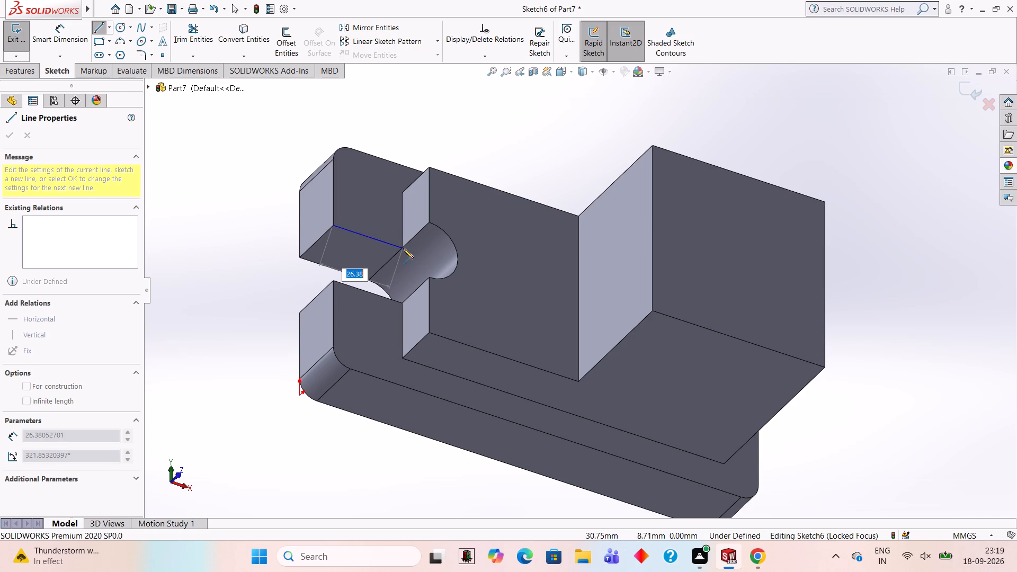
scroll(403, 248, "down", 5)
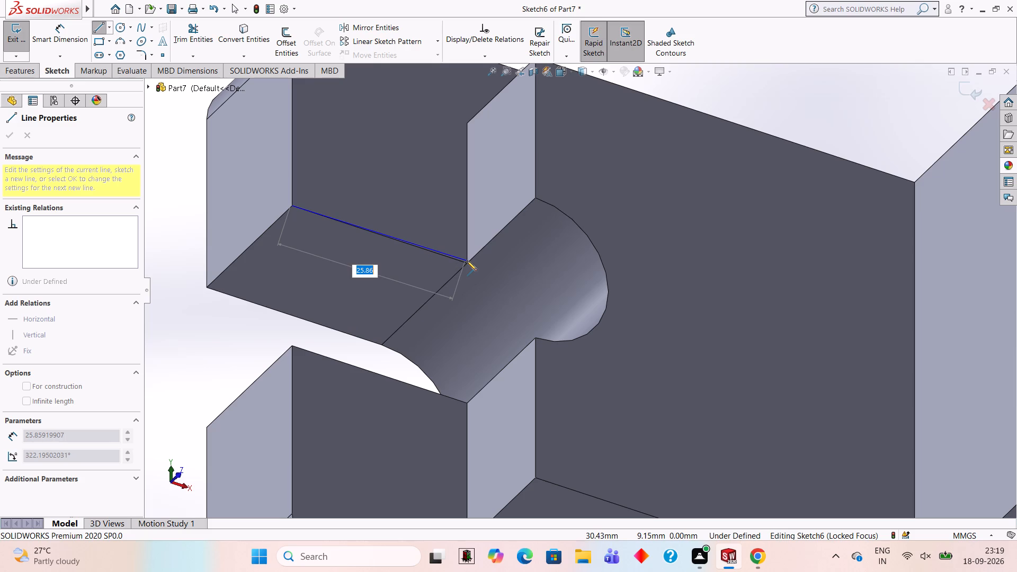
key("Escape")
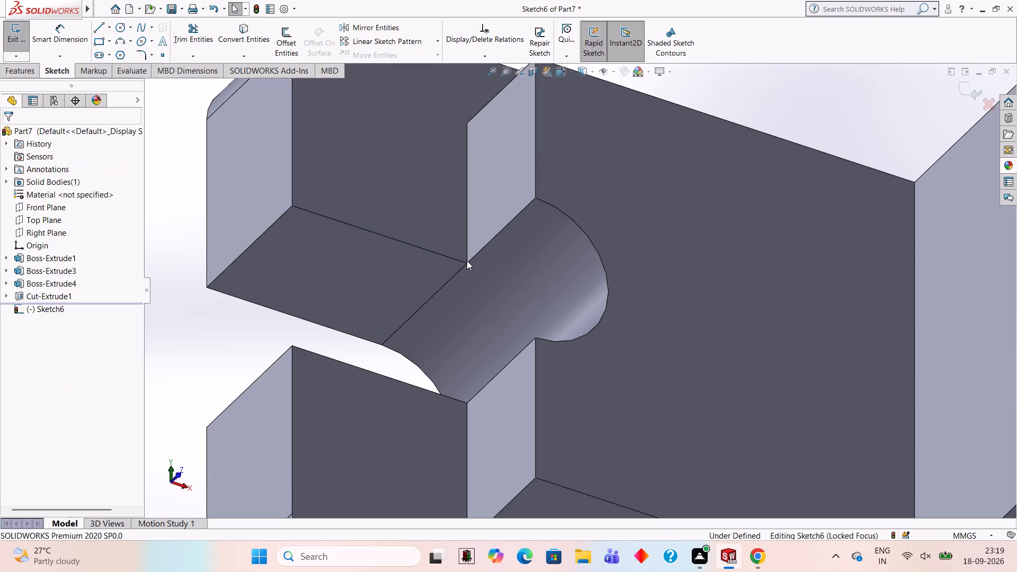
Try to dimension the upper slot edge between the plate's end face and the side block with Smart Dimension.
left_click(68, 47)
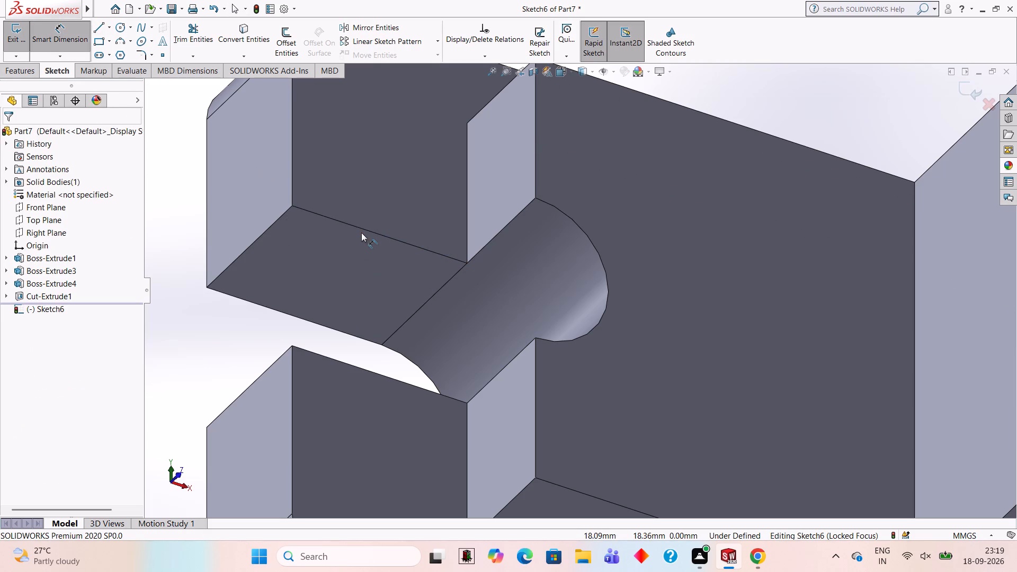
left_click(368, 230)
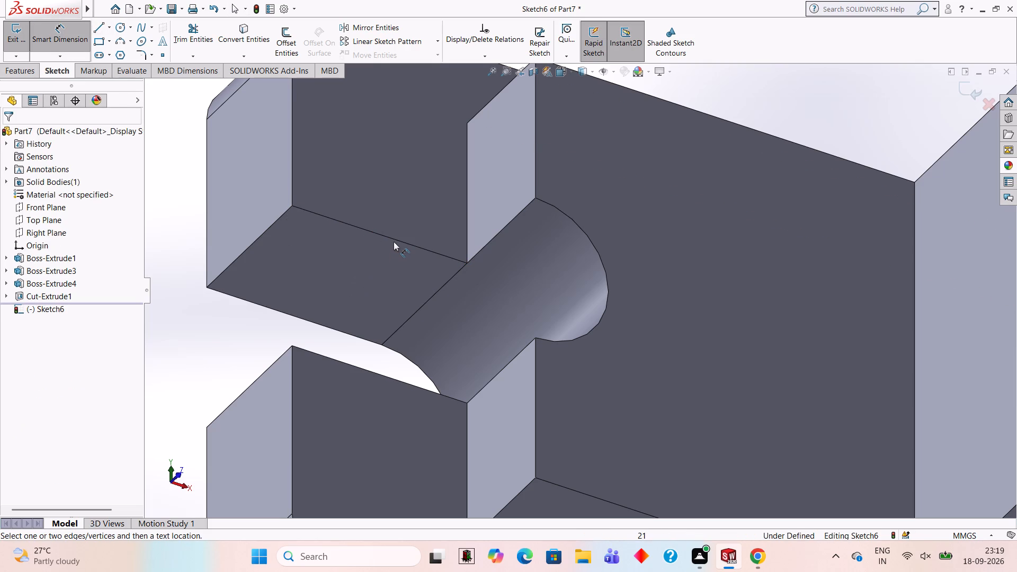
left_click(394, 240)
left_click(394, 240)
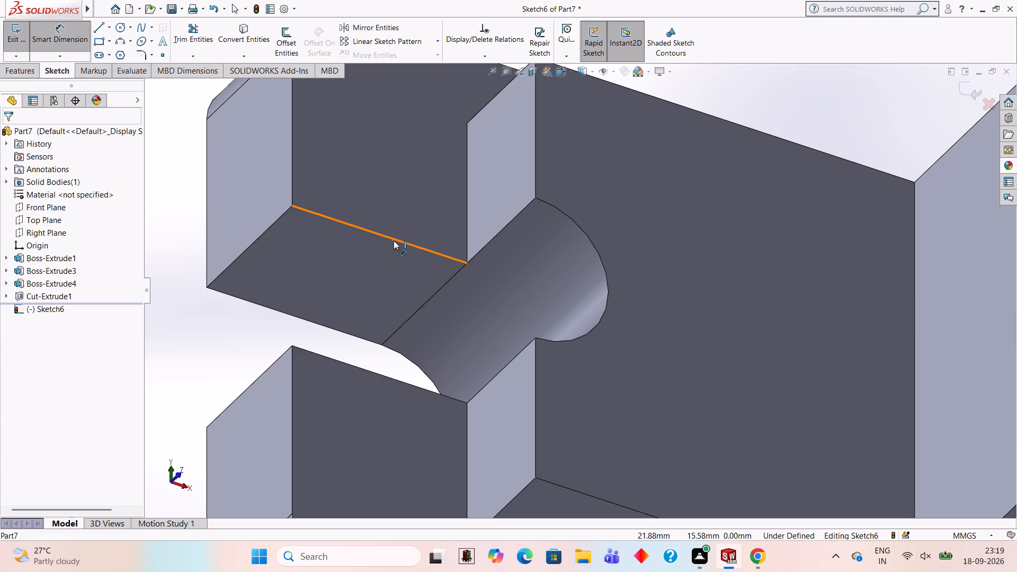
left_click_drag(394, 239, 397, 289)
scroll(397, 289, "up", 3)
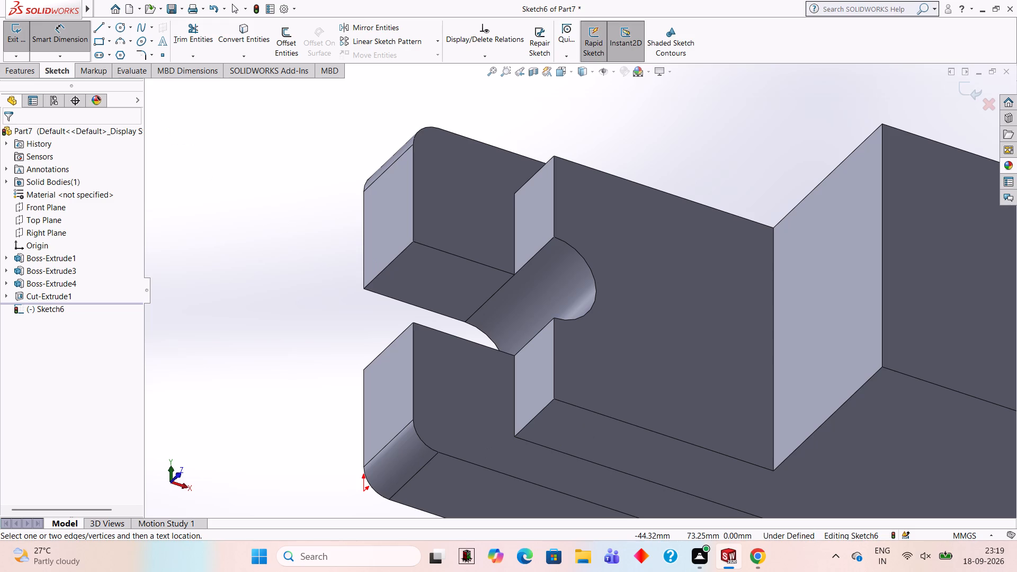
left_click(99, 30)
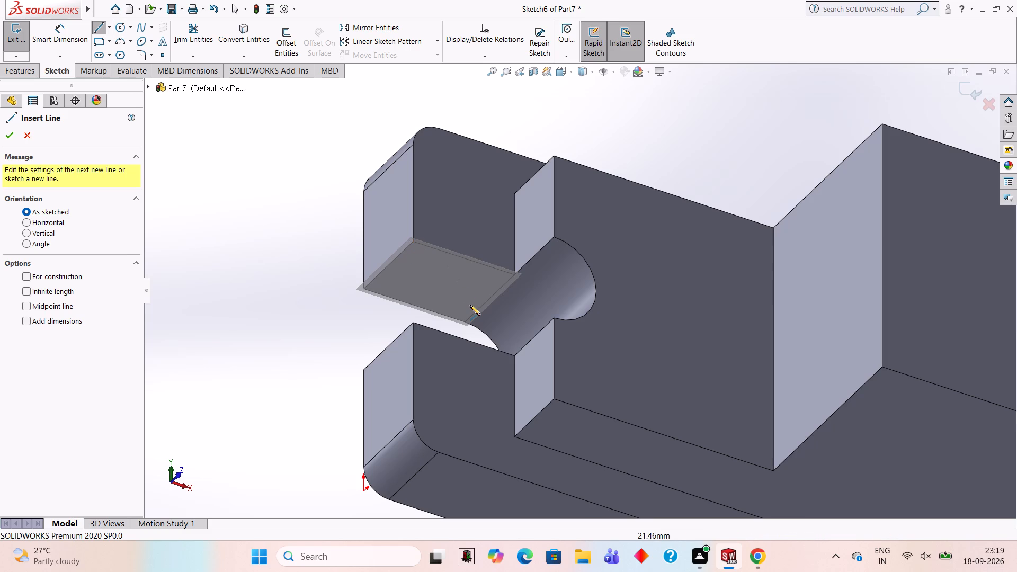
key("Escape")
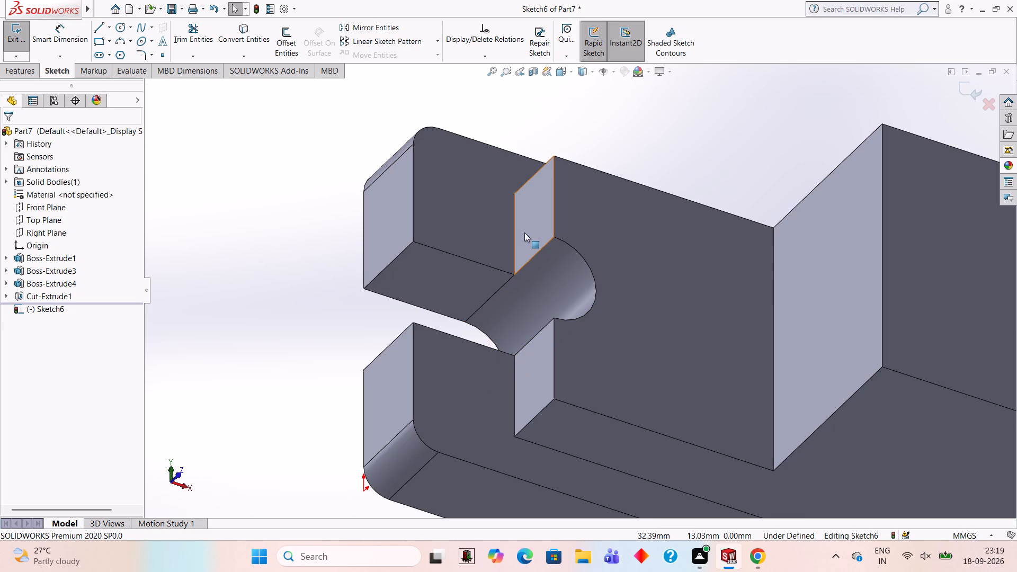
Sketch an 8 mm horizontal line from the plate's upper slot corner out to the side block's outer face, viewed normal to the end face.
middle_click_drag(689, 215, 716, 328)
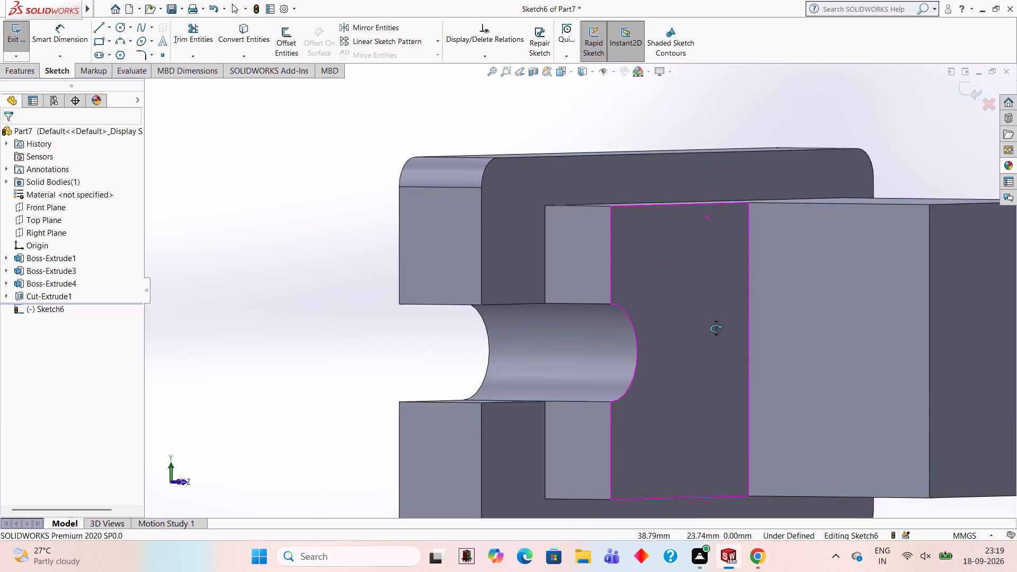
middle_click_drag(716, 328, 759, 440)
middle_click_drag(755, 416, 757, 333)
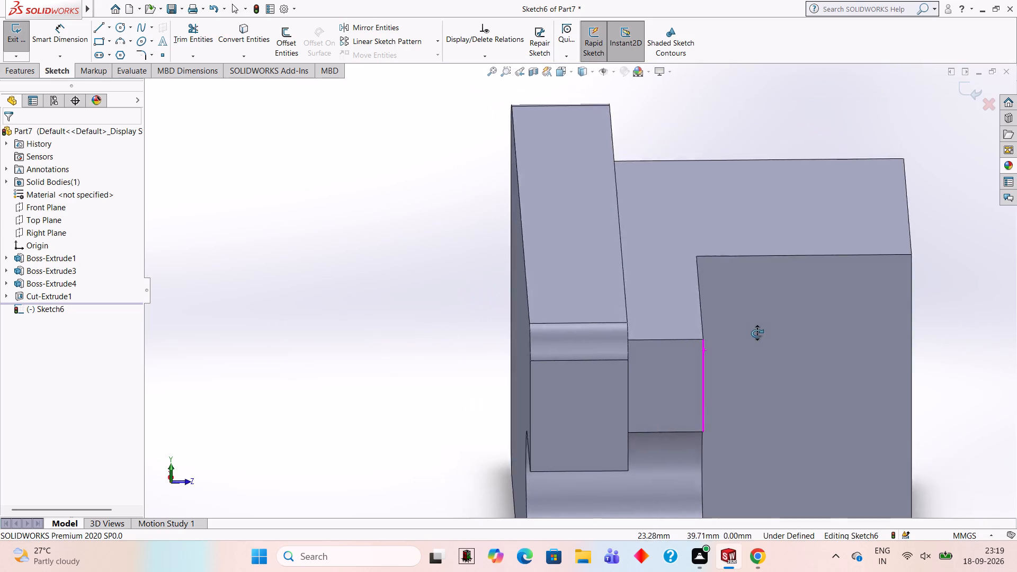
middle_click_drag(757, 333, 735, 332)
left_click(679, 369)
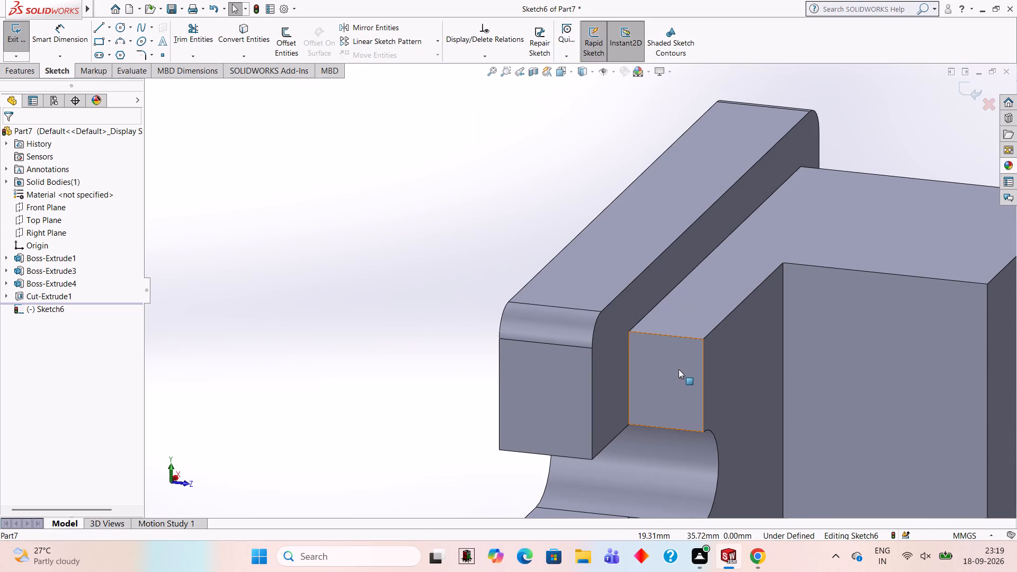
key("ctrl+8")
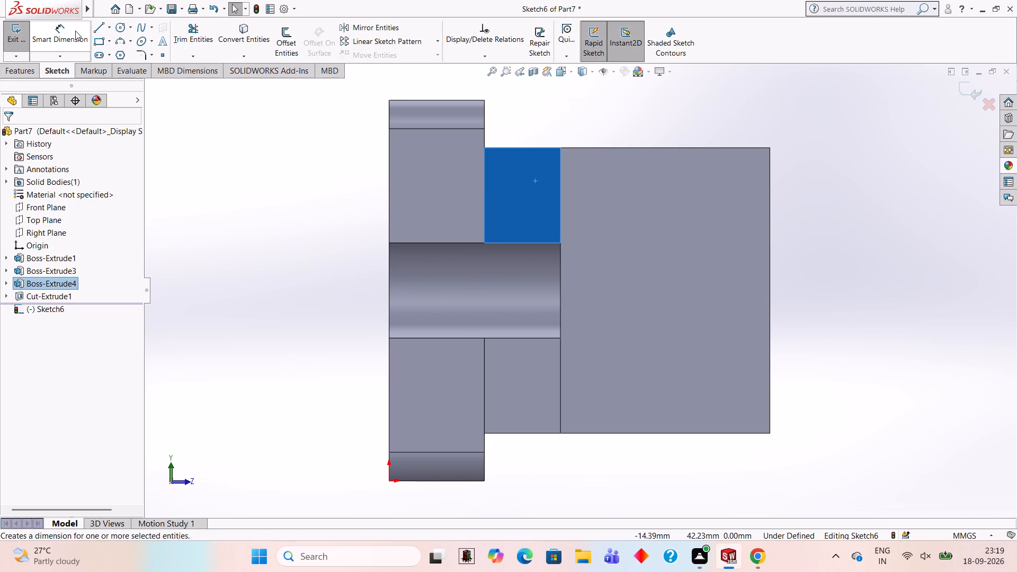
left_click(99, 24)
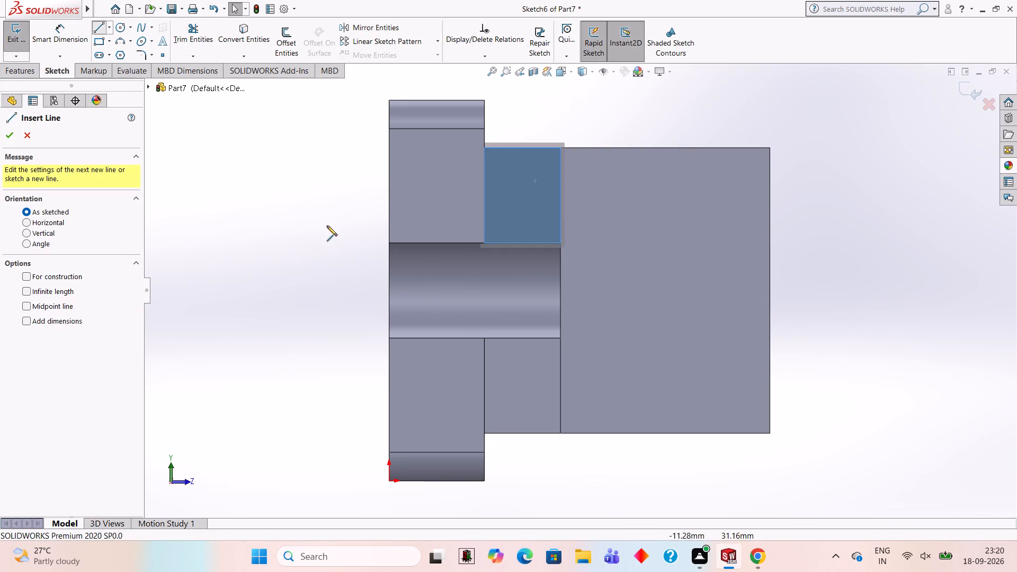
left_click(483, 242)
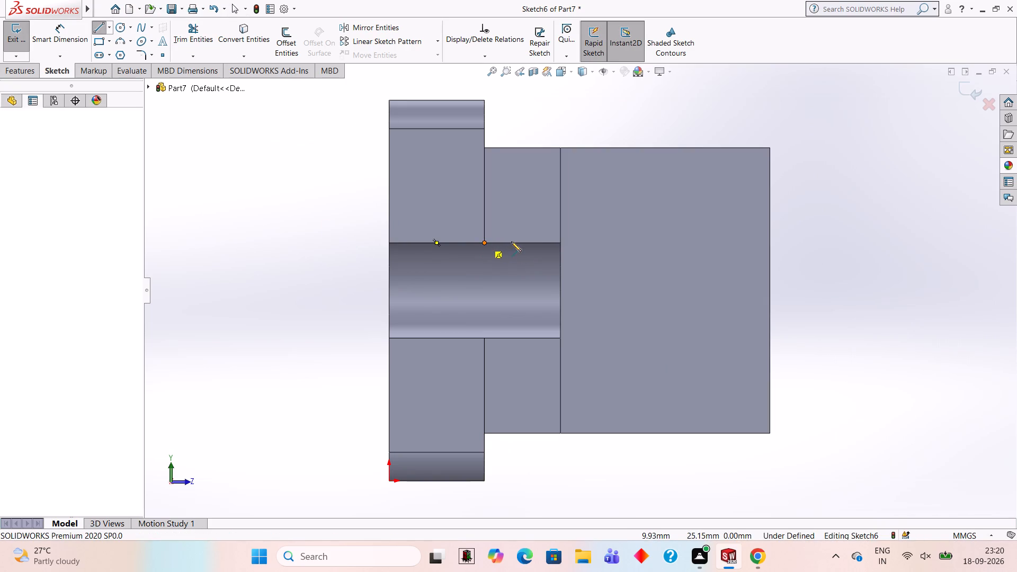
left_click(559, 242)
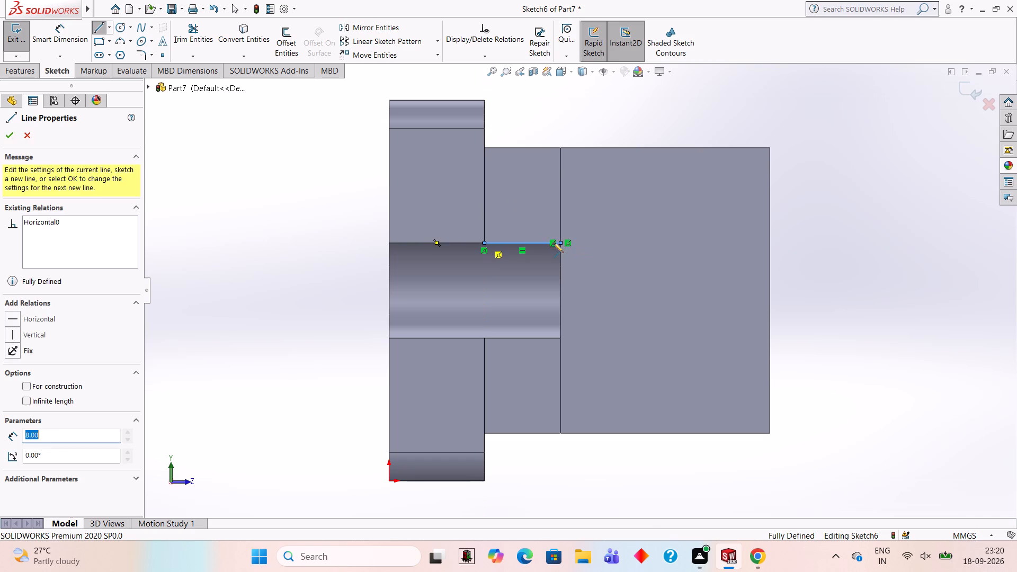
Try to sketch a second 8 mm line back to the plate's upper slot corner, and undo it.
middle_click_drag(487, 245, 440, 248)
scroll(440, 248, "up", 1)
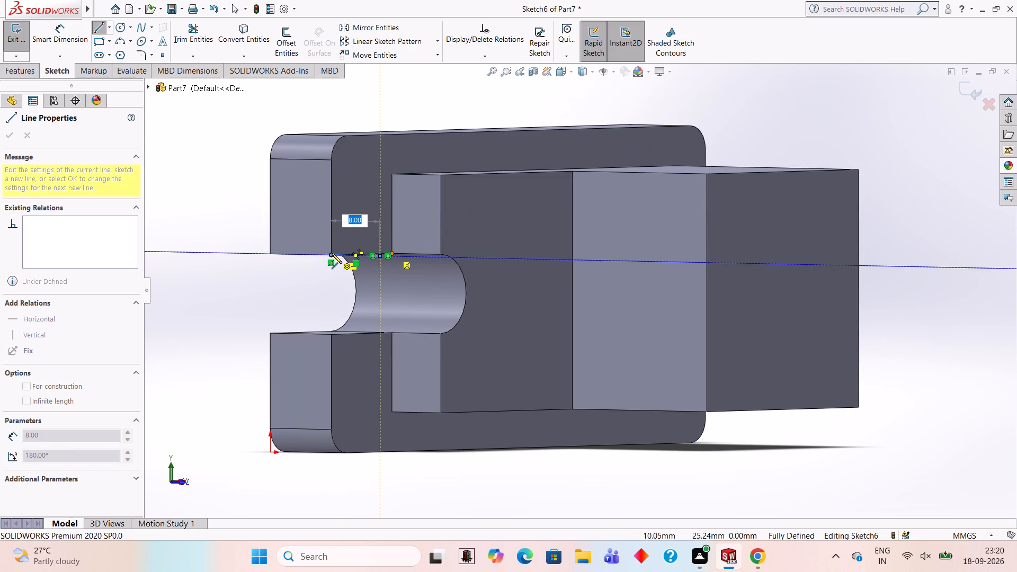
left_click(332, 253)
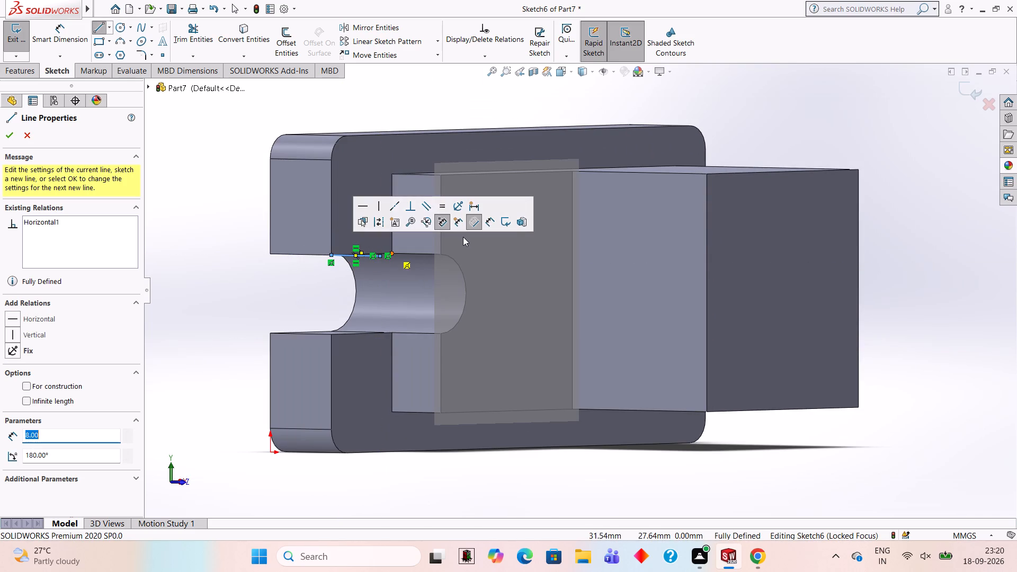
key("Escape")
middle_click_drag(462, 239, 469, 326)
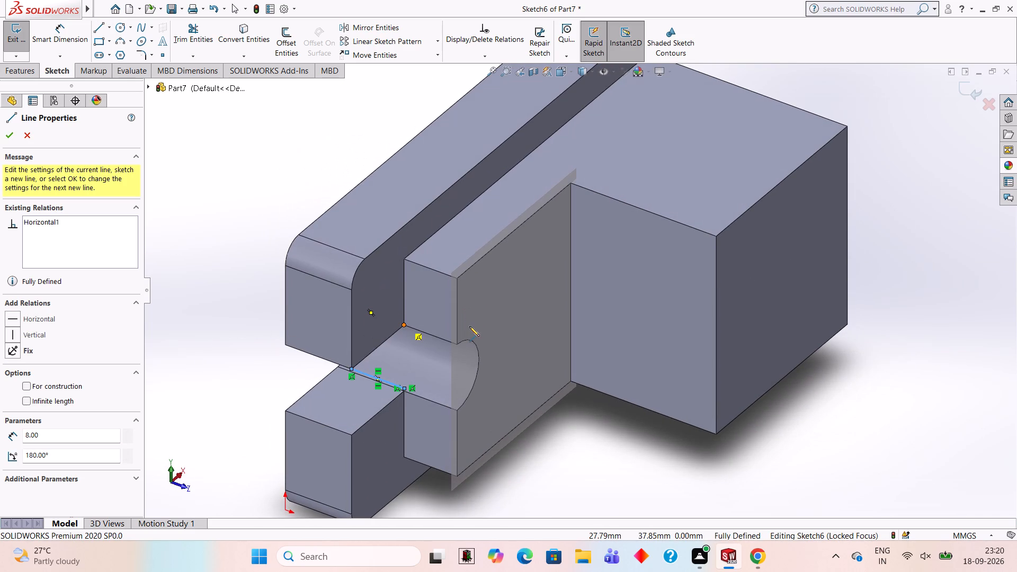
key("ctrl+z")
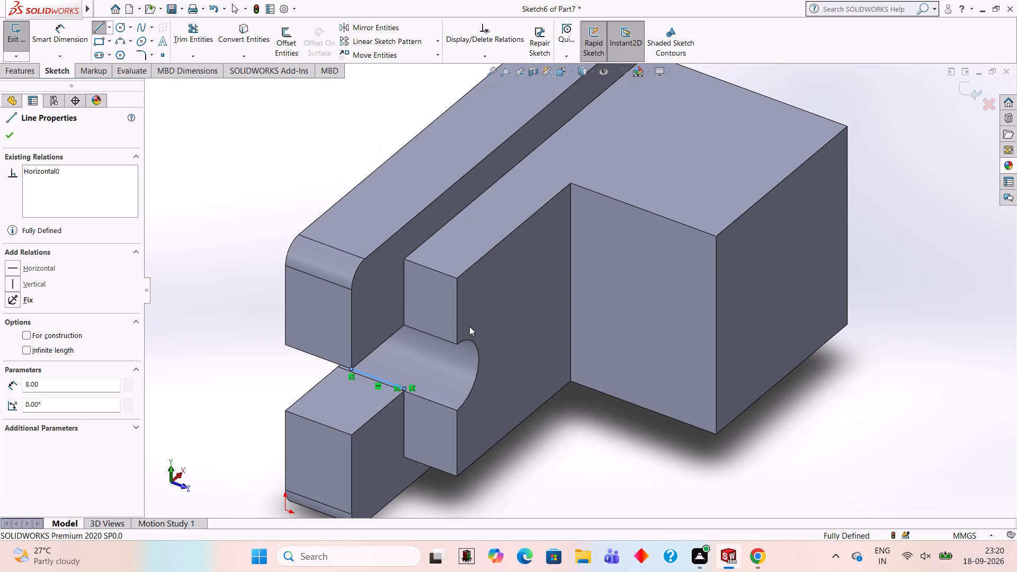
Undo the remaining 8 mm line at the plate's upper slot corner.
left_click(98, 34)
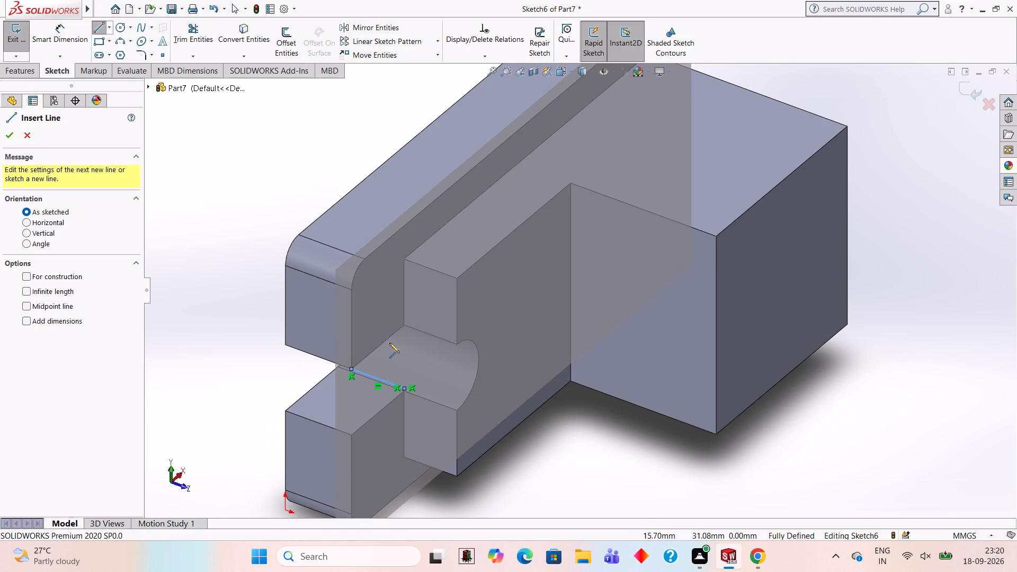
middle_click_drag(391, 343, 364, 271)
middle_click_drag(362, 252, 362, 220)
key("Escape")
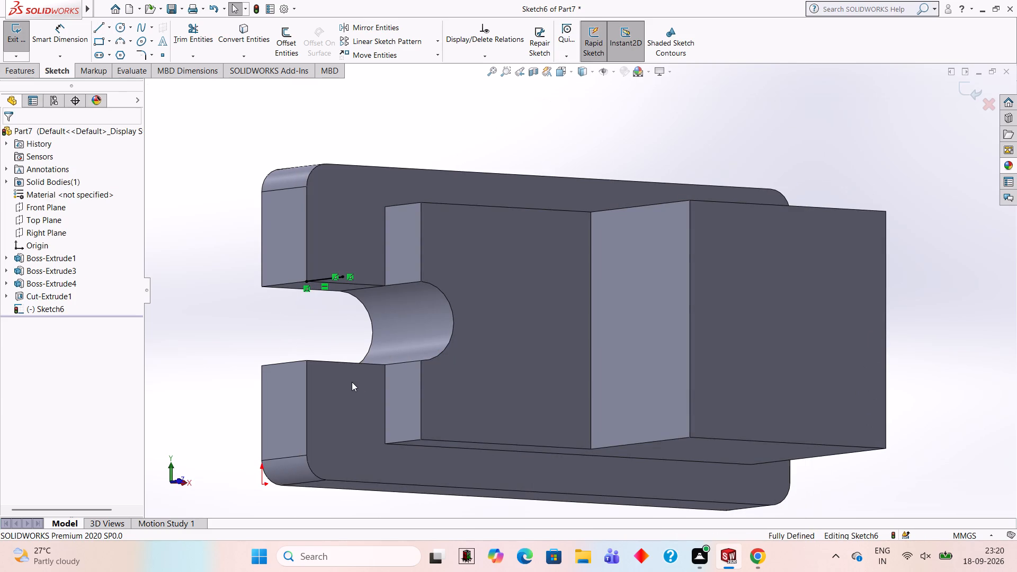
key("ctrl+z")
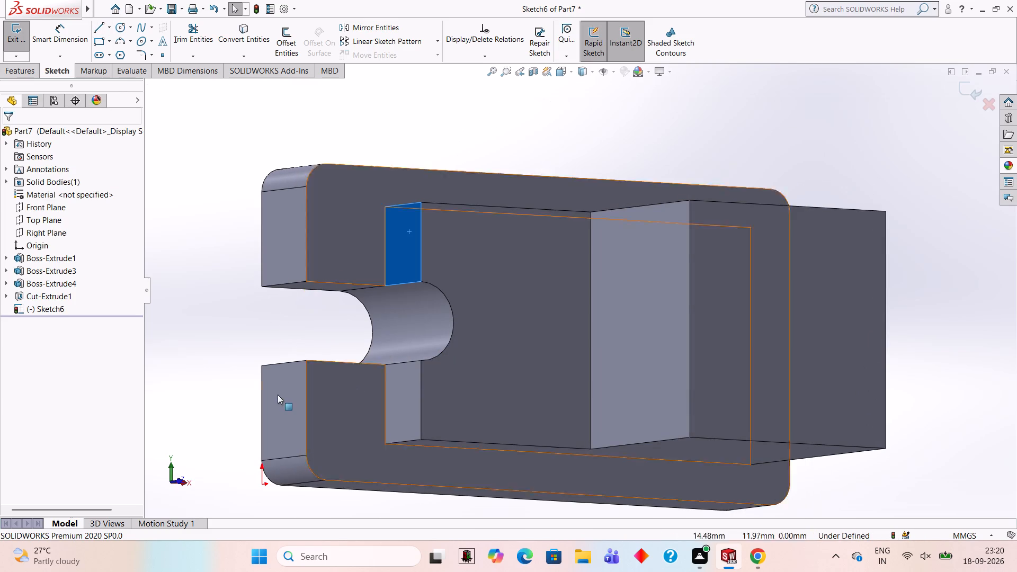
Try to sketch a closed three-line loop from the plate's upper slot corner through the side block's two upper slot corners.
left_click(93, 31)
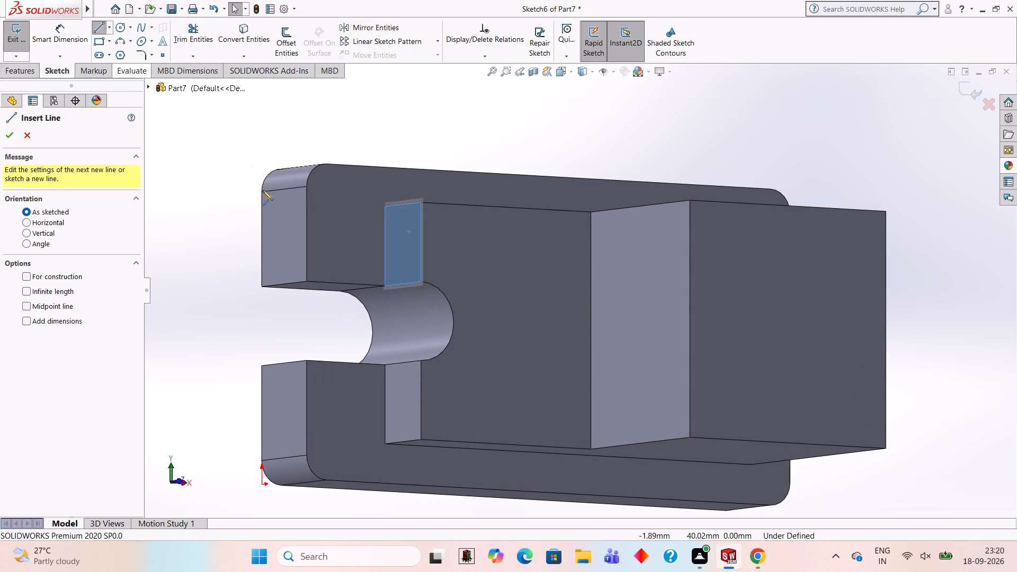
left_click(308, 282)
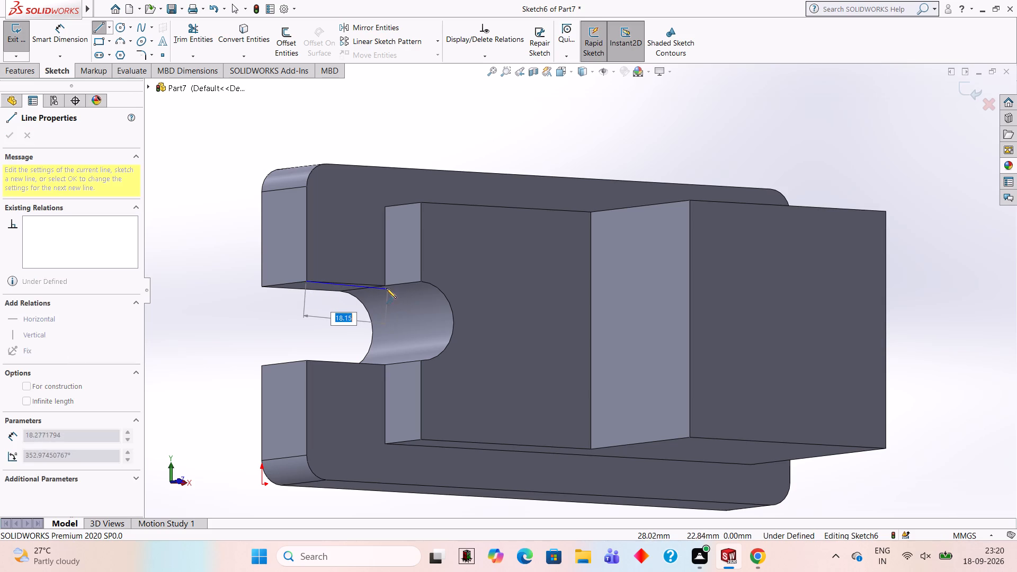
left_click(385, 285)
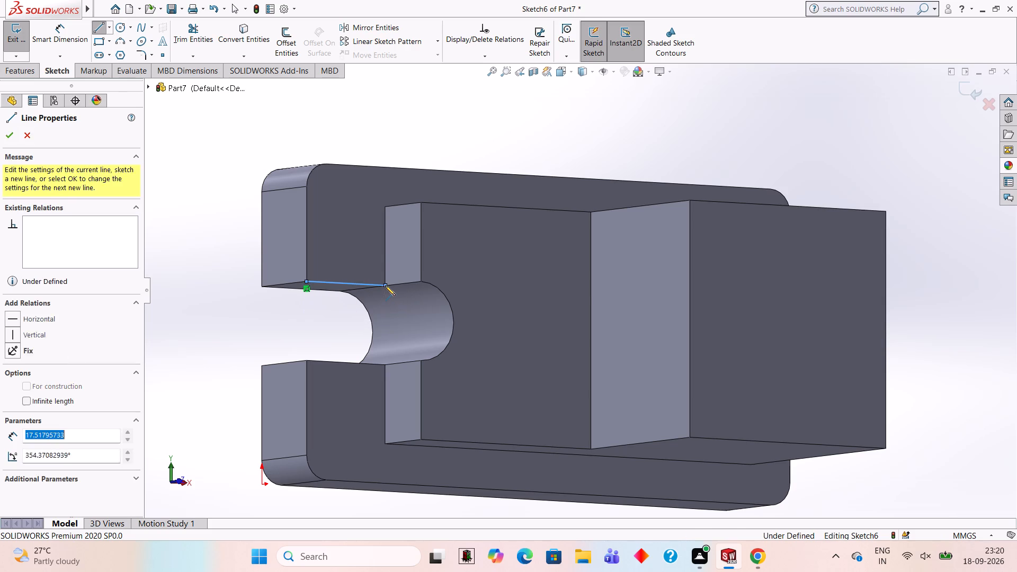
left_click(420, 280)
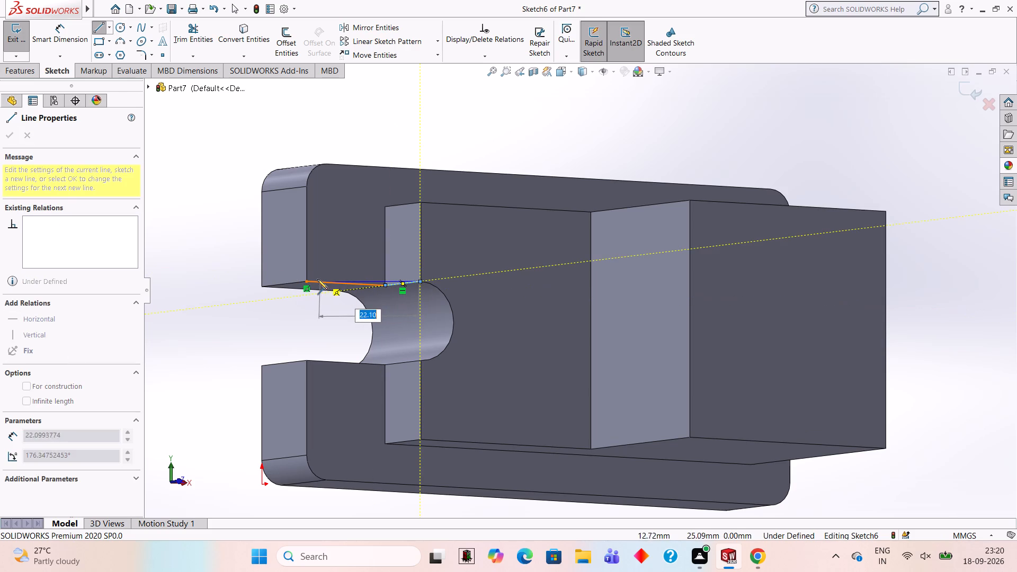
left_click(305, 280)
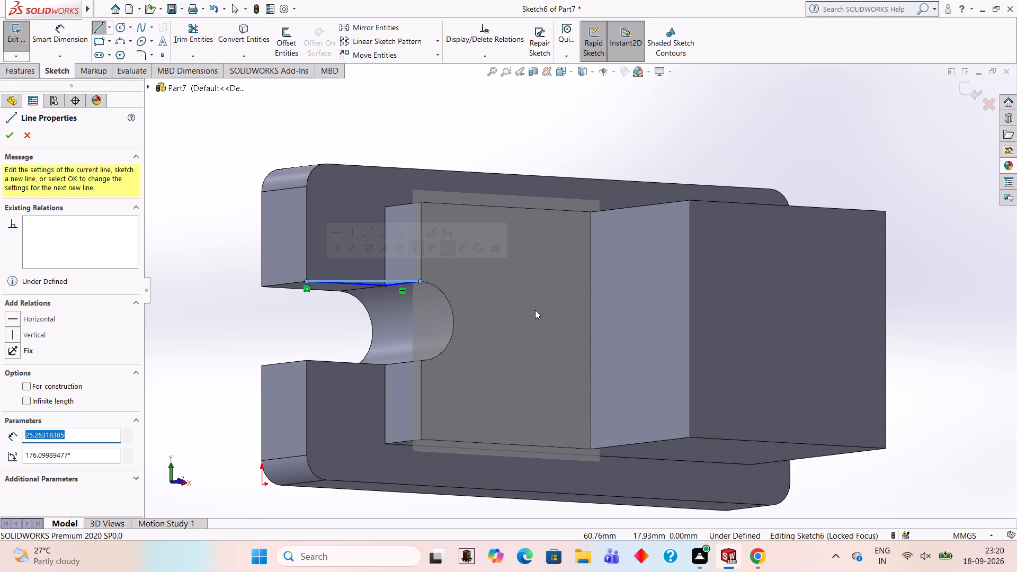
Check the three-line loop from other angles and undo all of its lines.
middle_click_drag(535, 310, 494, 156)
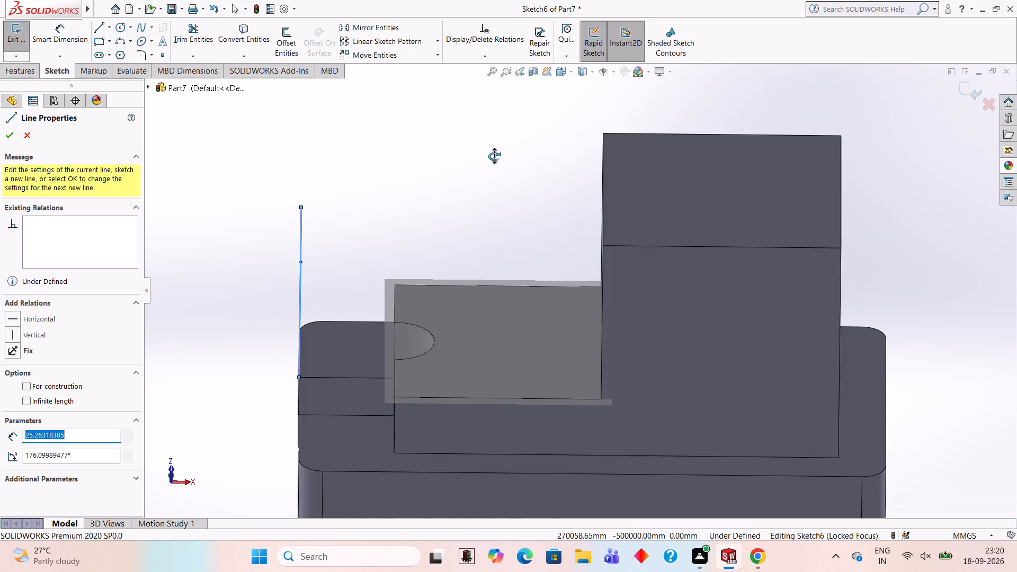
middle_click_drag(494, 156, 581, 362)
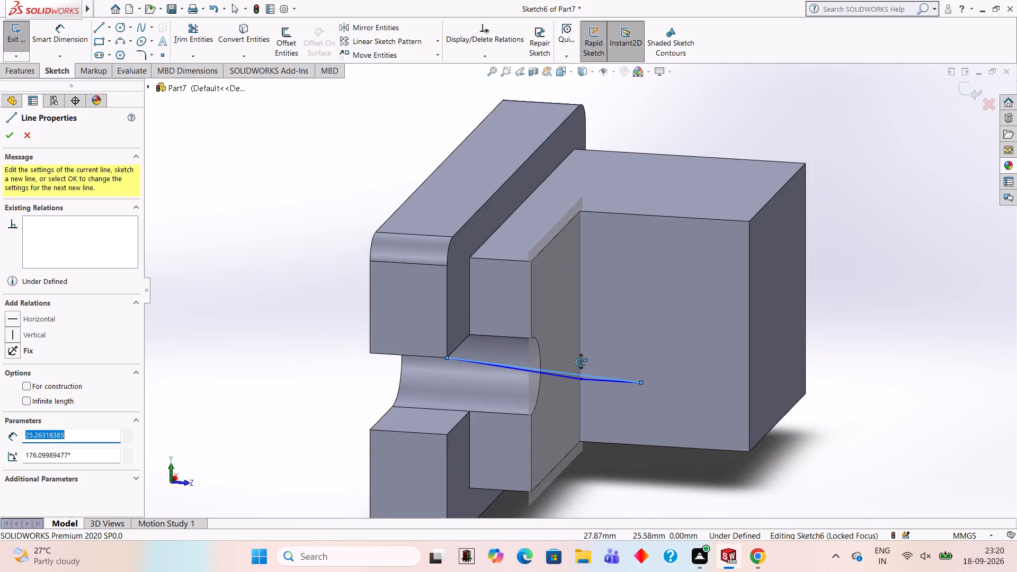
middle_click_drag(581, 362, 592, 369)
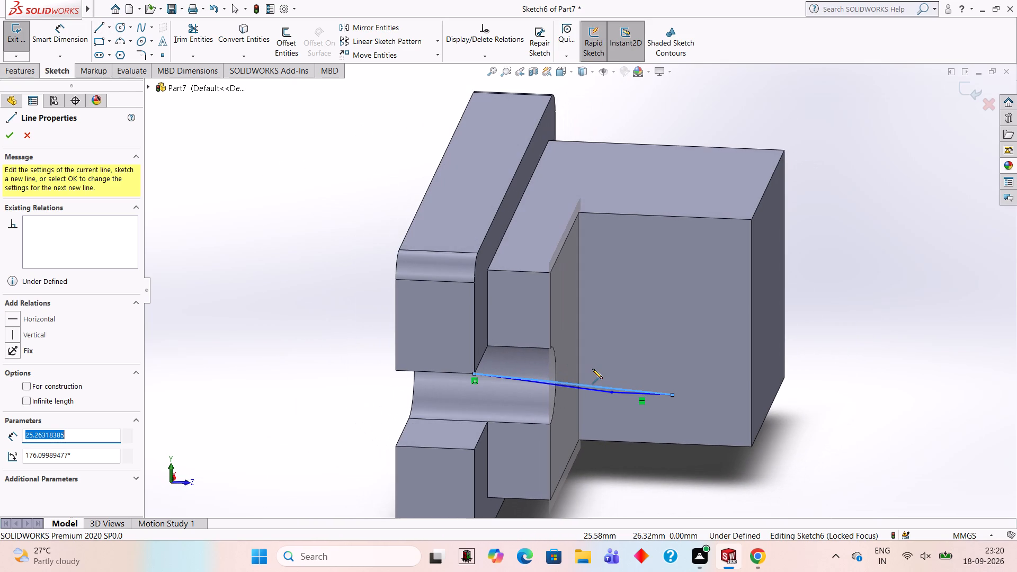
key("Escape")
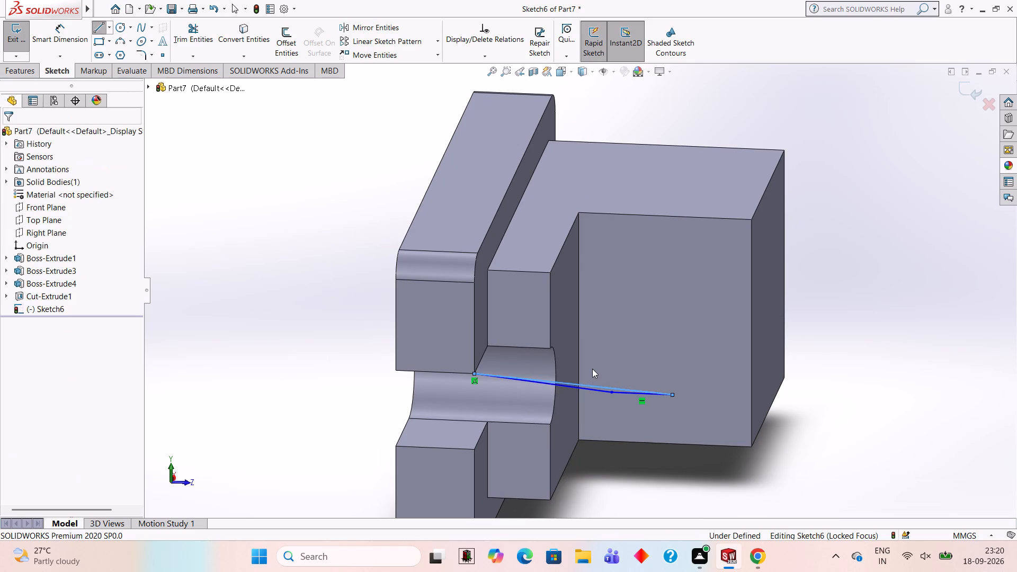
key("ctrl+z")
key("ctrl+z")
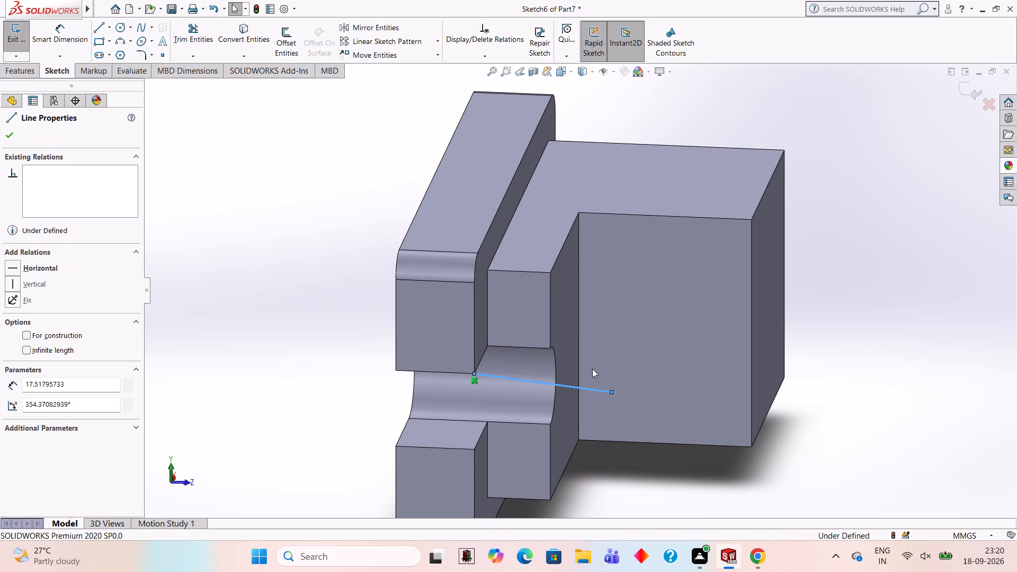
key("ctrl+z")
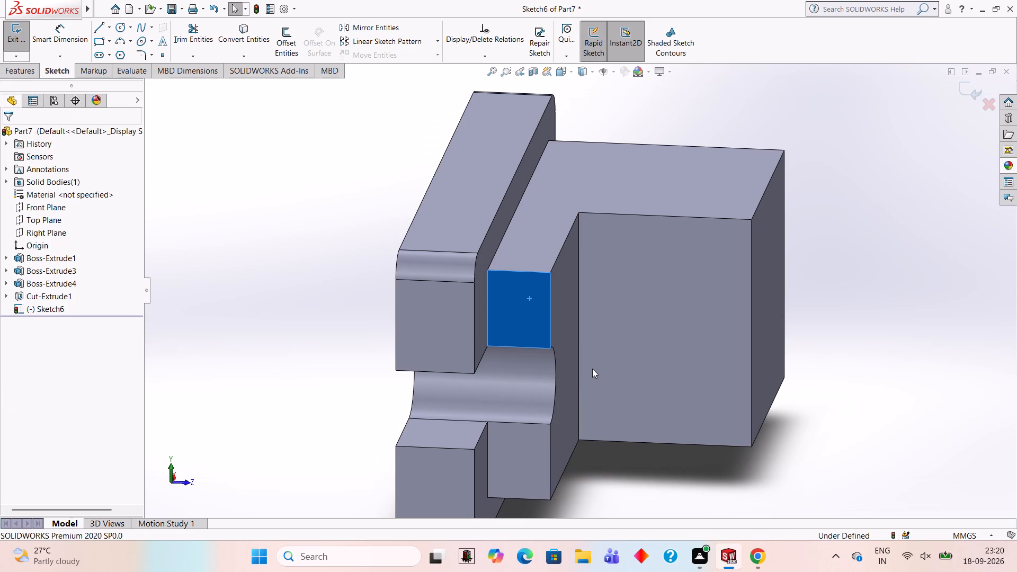
Viewing normal to the plate's end face, sketch an 8 mm horizontal line from its upper slot corner outward, and select it for checking.
left_click(442, 336)
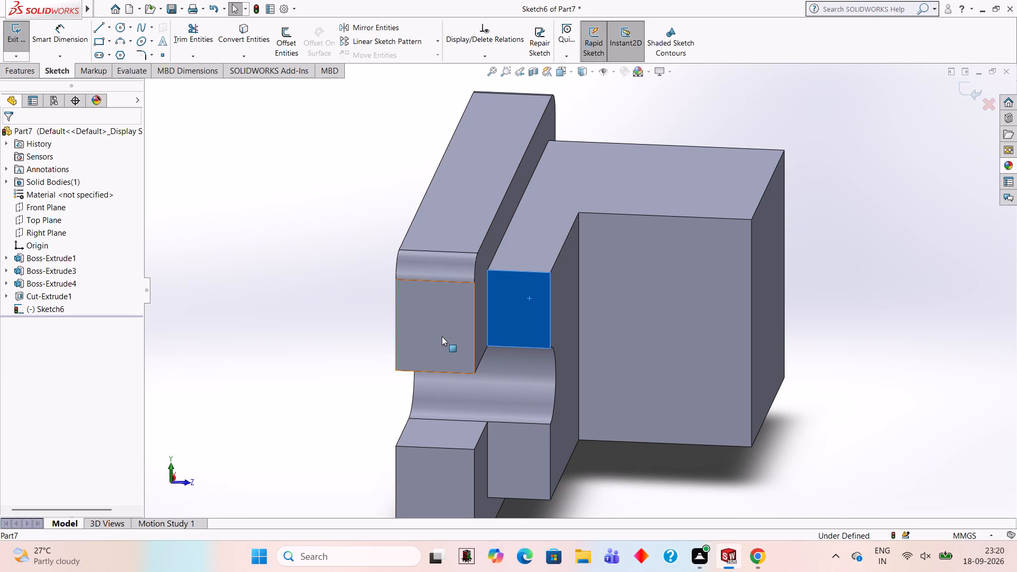
key("ctrl+8")
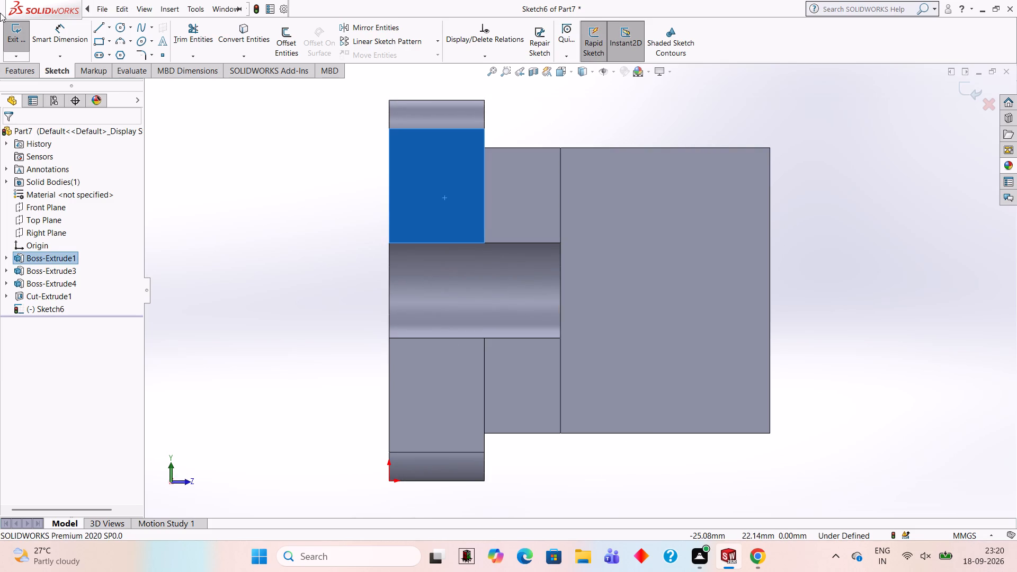
left_click(94, 34)
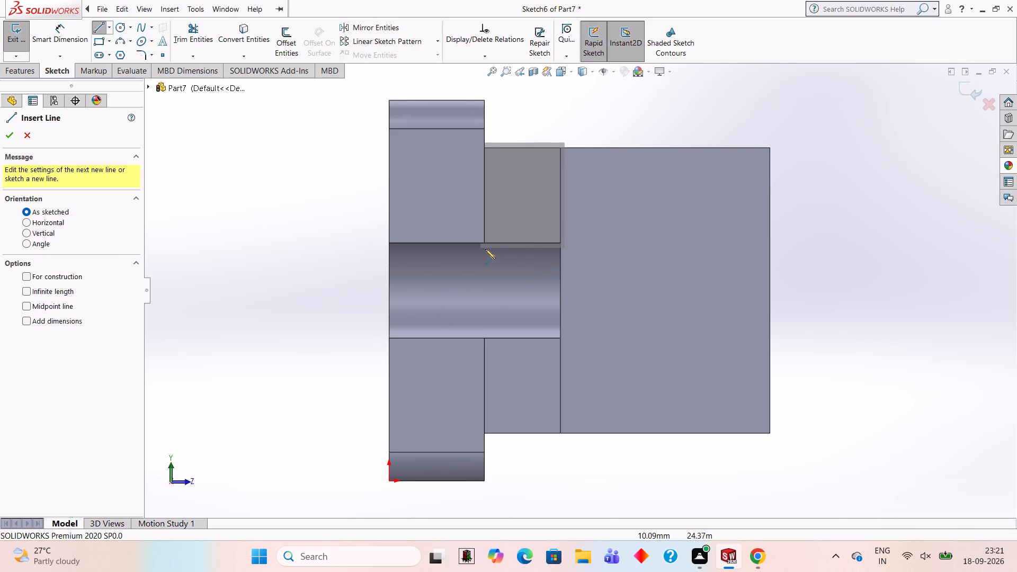
left_click(486, 243)
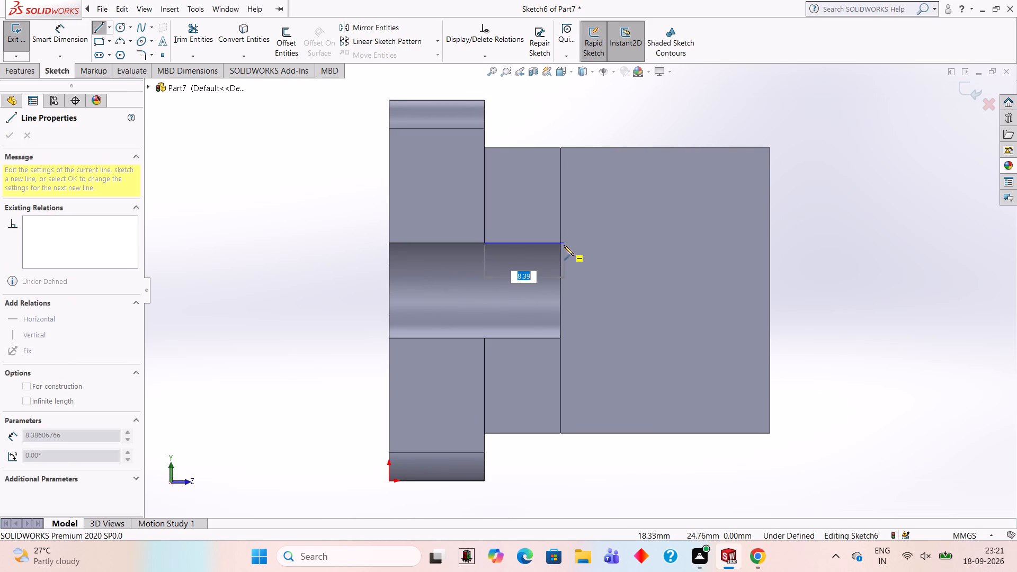
left_click(559, 243)
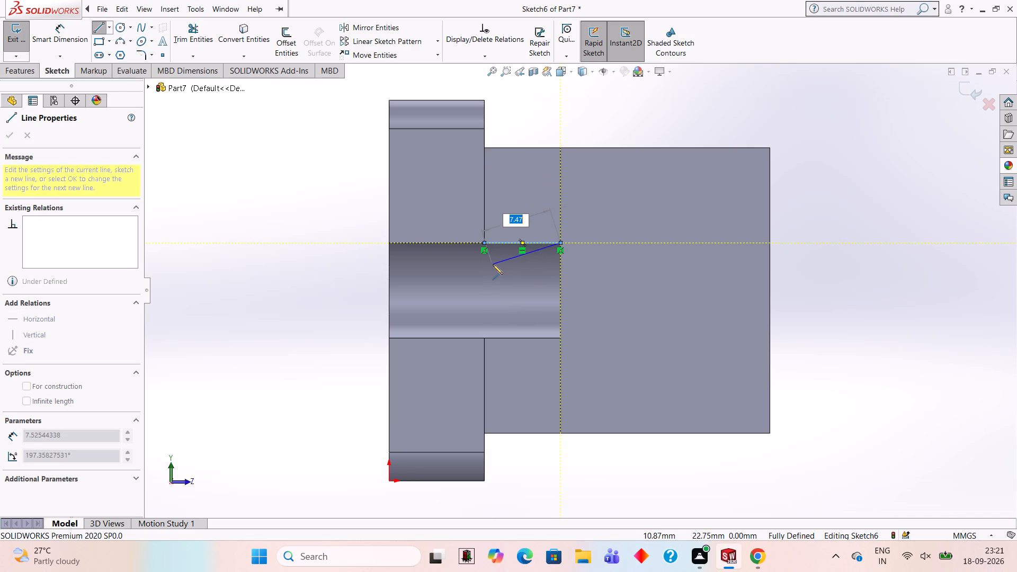
middle_click_drag(493, 264, 380, 261)
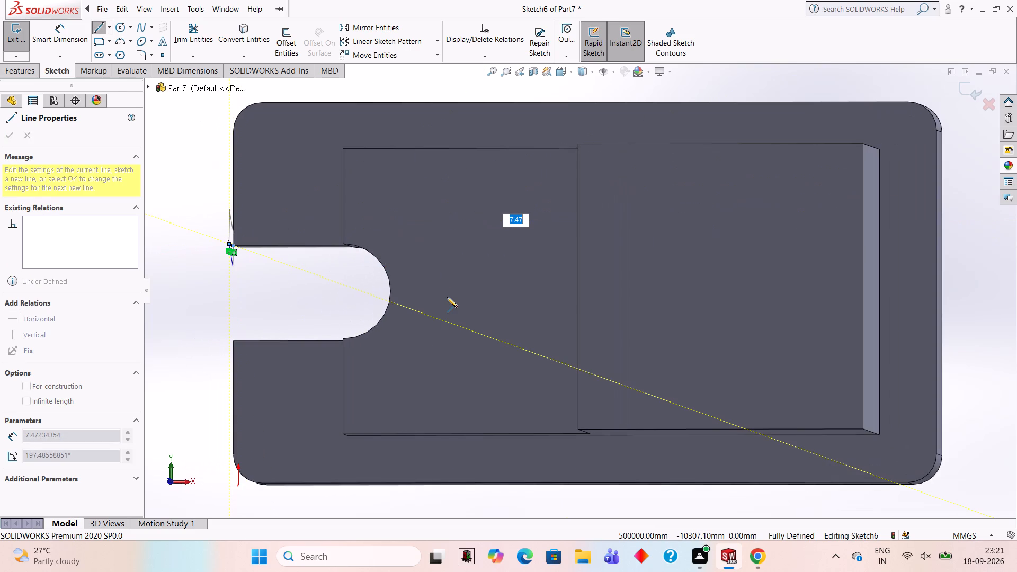
key("Escape")
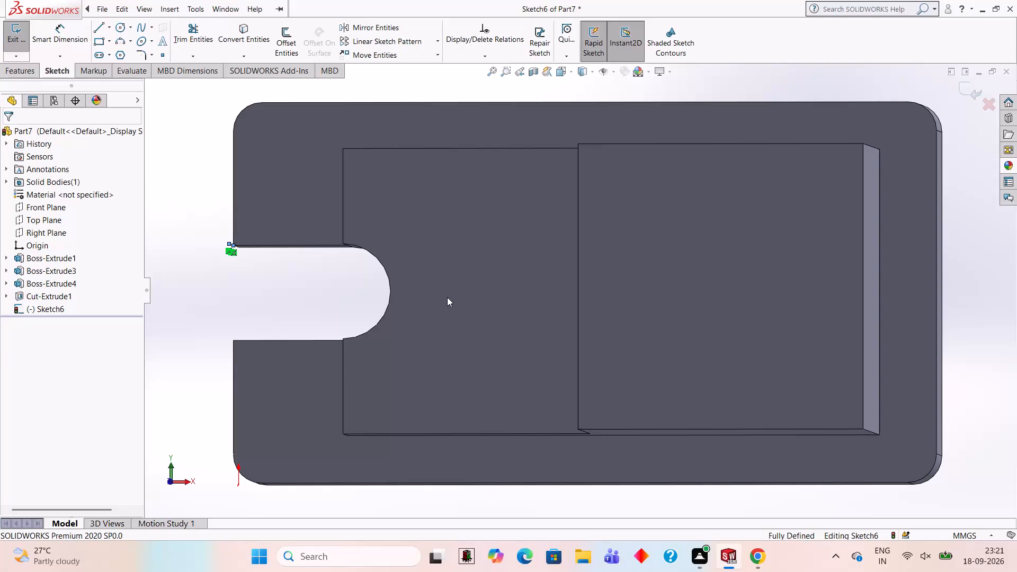
key("Escape")
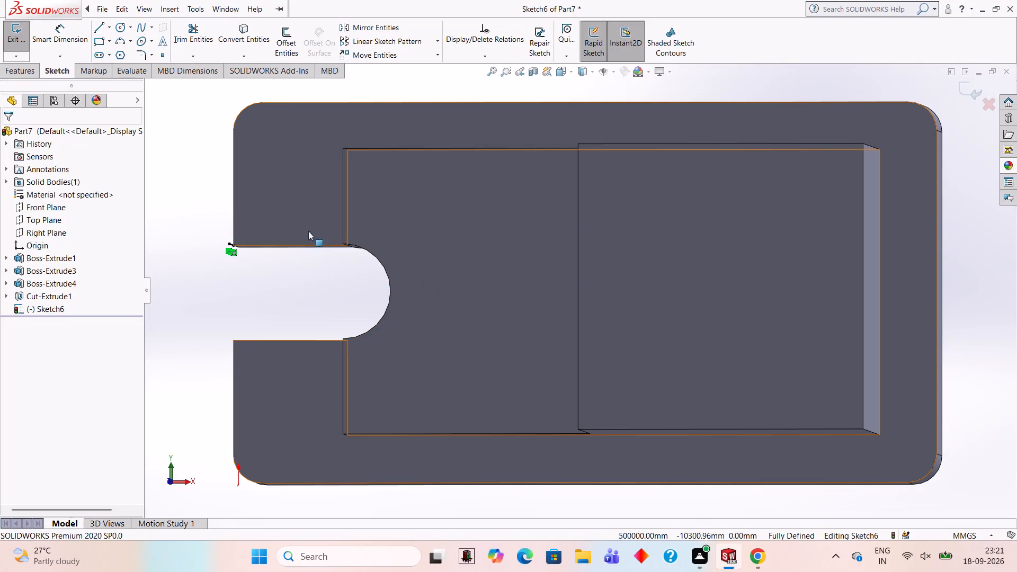
middle_click_drag(265, 249, 346, 297)
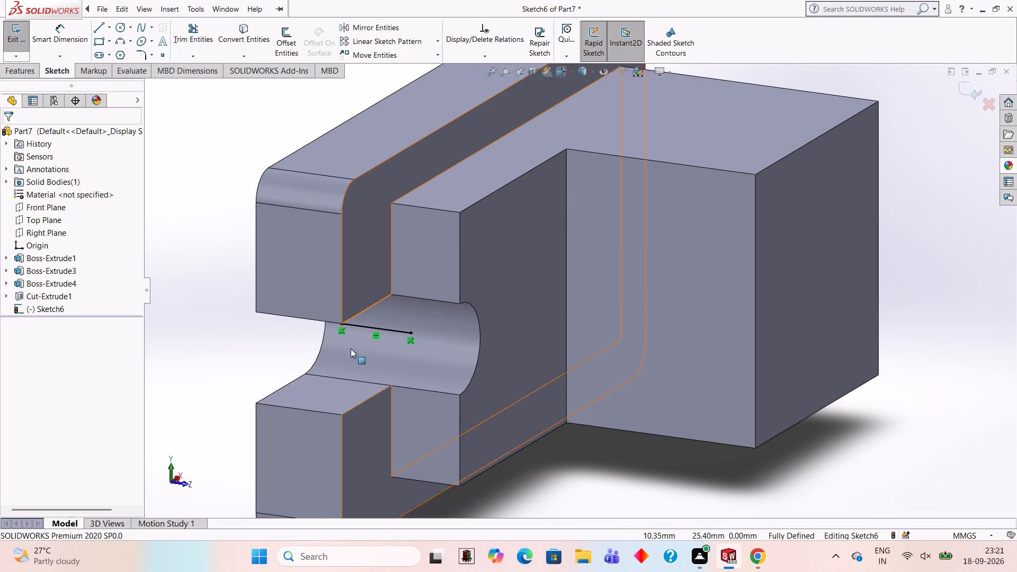
left_click(396, 329)
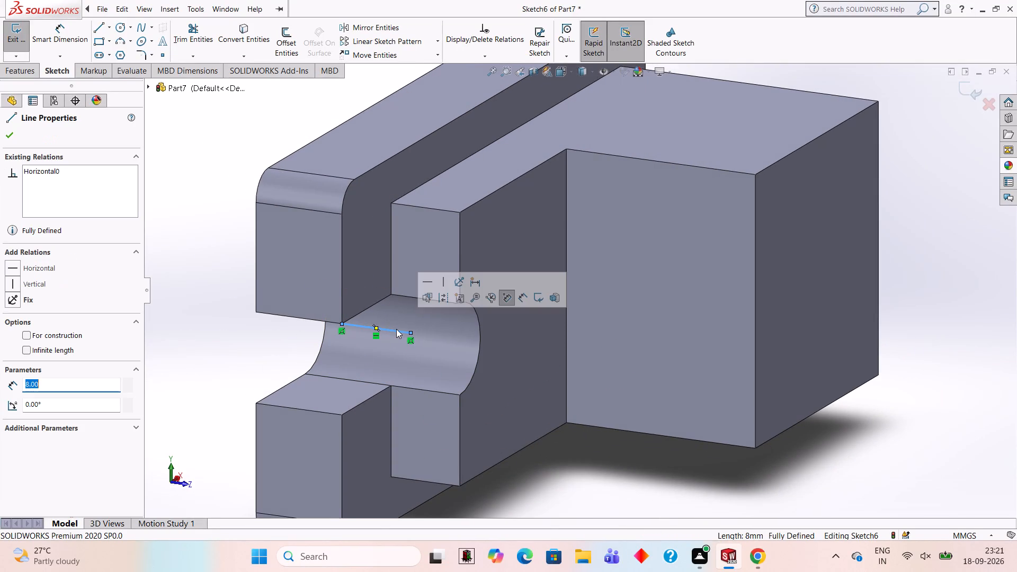
Delete the selected 8 mm horizontal line at the plate's upper slot corner.
key("Delete")
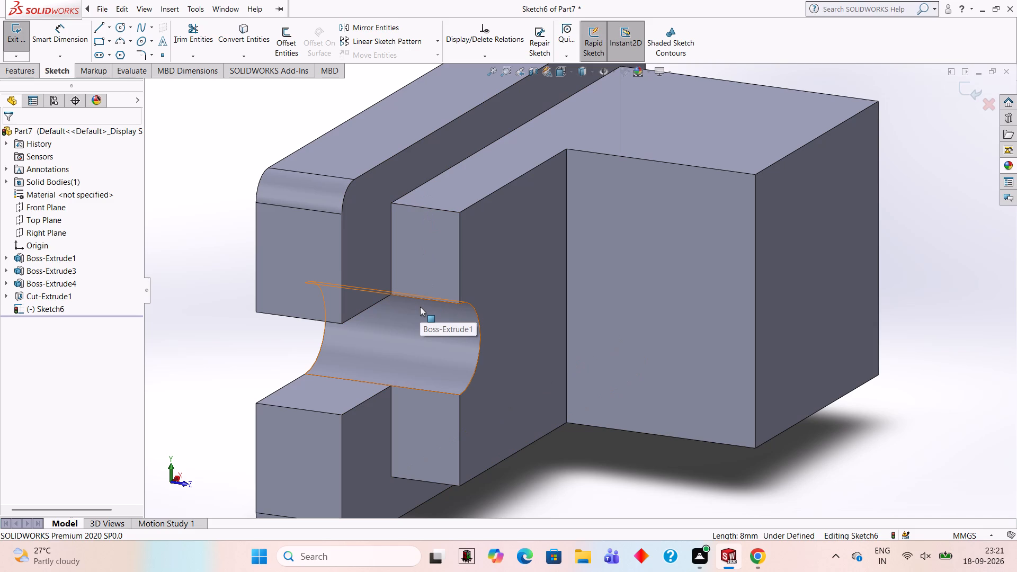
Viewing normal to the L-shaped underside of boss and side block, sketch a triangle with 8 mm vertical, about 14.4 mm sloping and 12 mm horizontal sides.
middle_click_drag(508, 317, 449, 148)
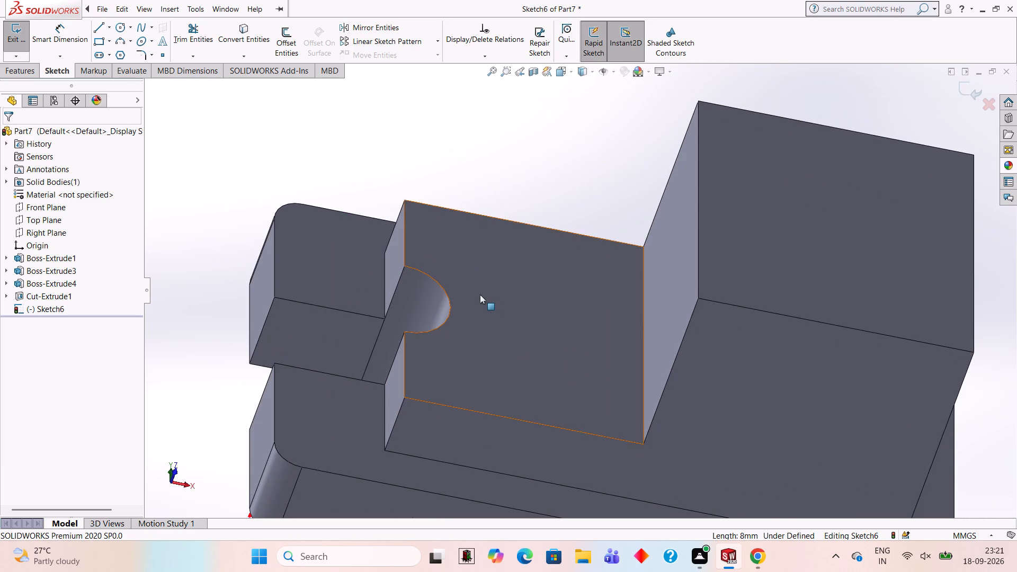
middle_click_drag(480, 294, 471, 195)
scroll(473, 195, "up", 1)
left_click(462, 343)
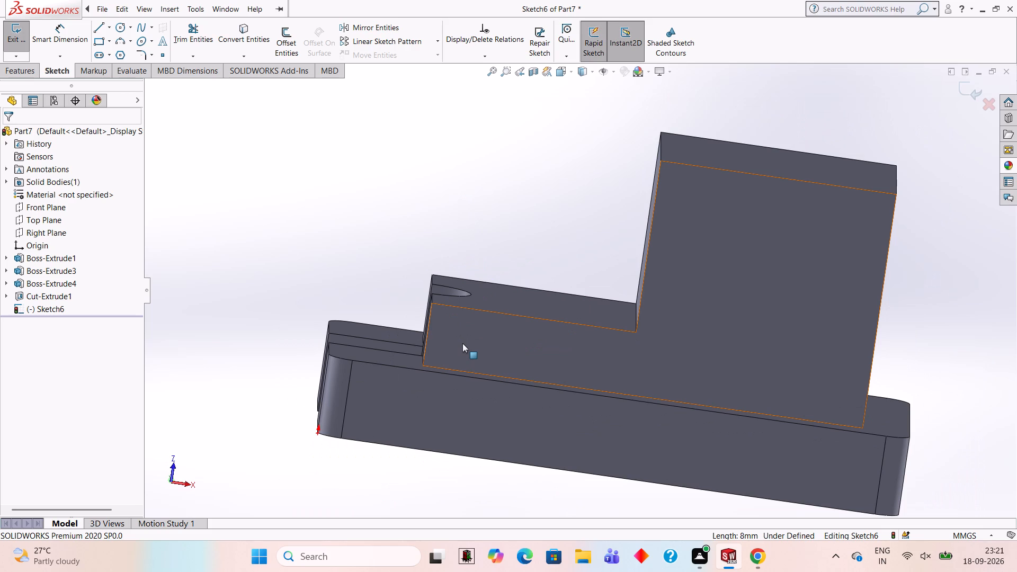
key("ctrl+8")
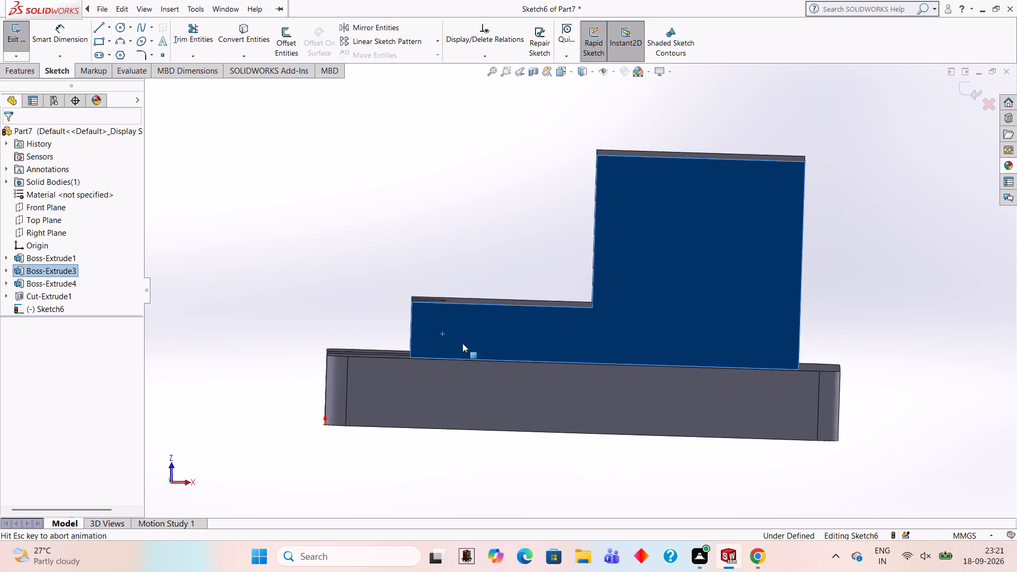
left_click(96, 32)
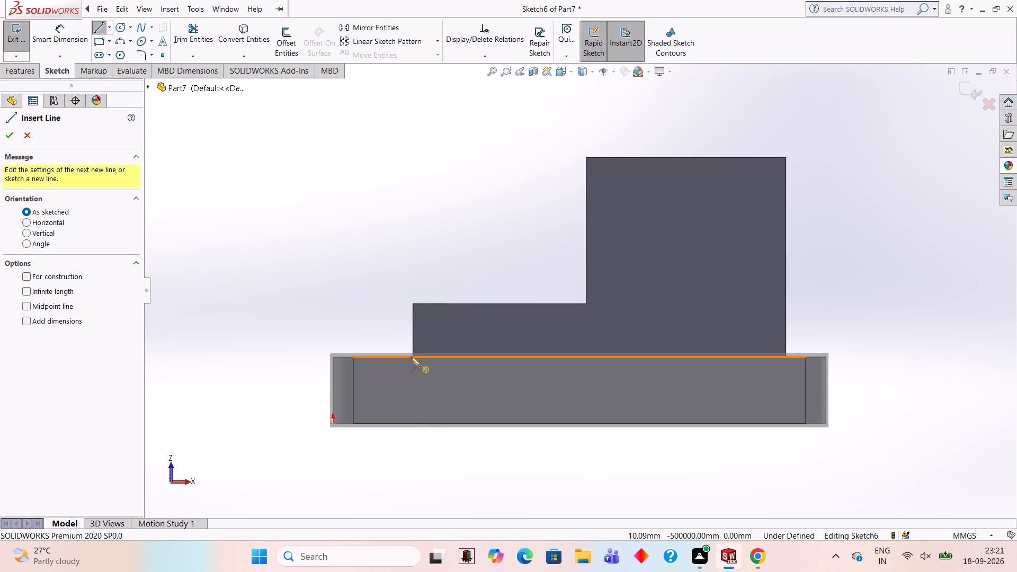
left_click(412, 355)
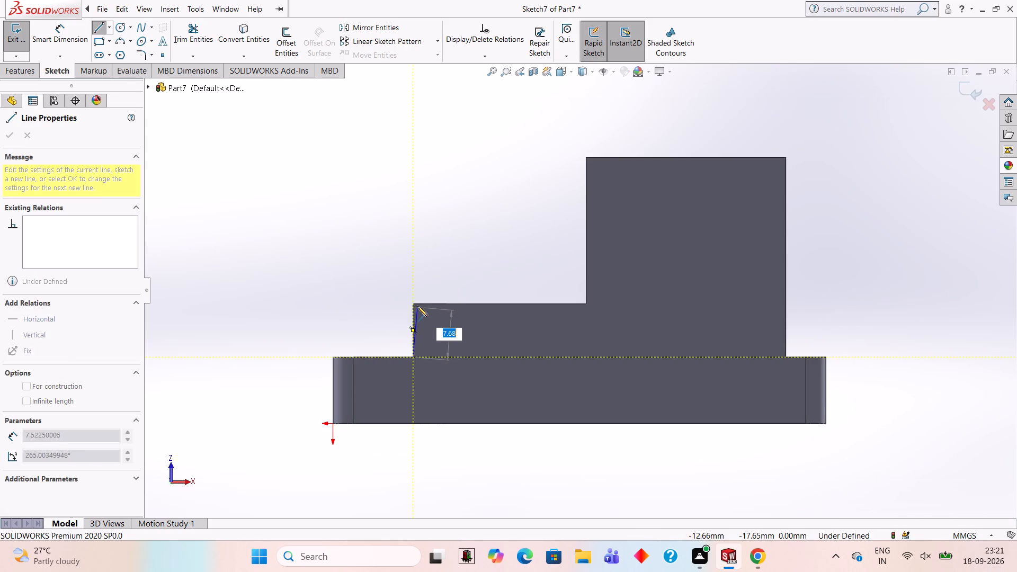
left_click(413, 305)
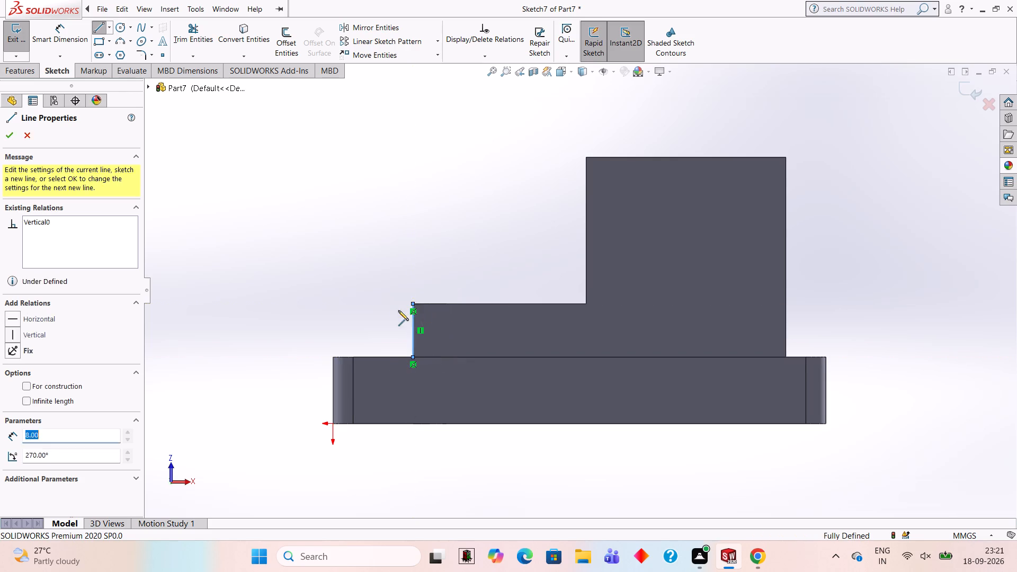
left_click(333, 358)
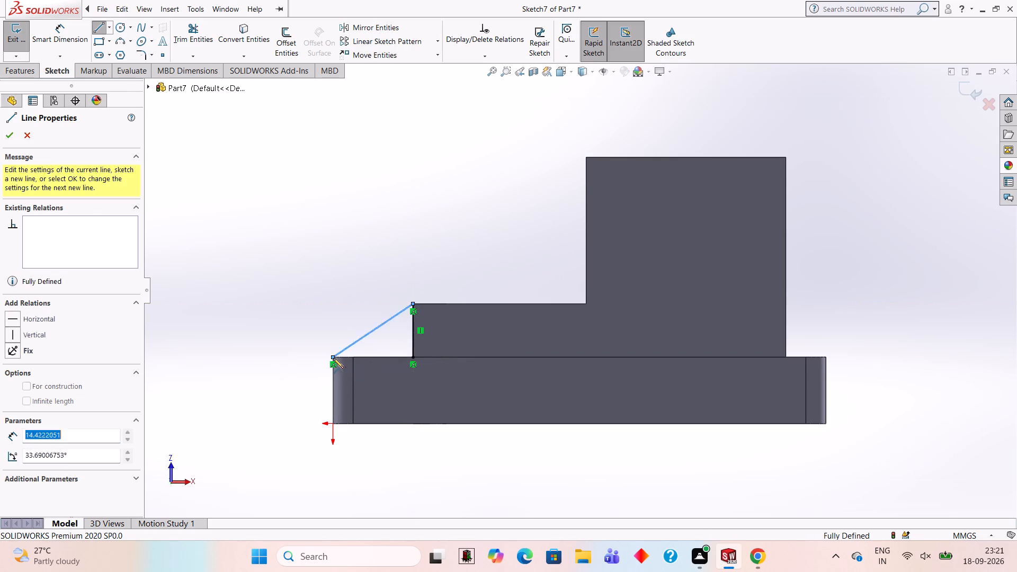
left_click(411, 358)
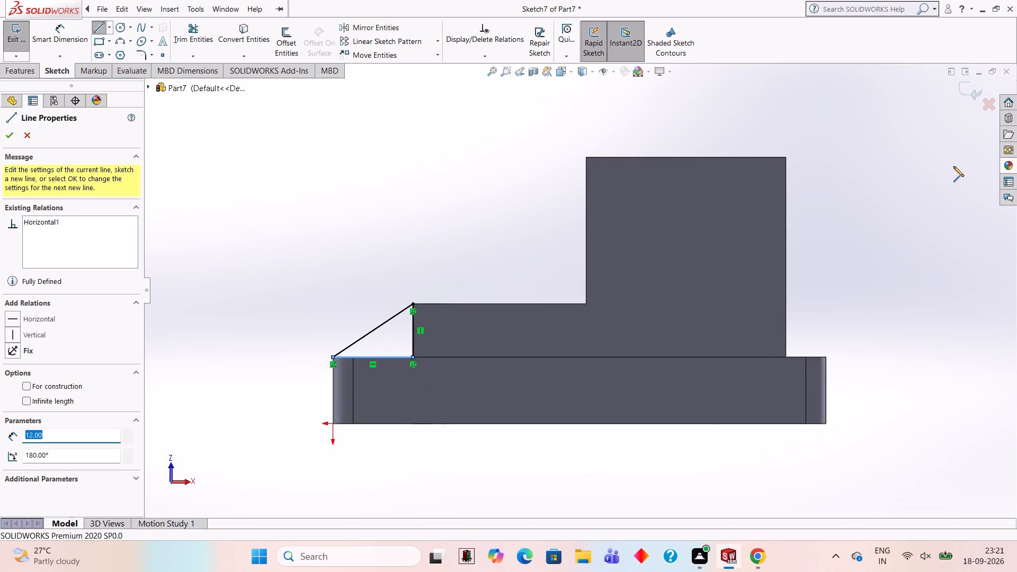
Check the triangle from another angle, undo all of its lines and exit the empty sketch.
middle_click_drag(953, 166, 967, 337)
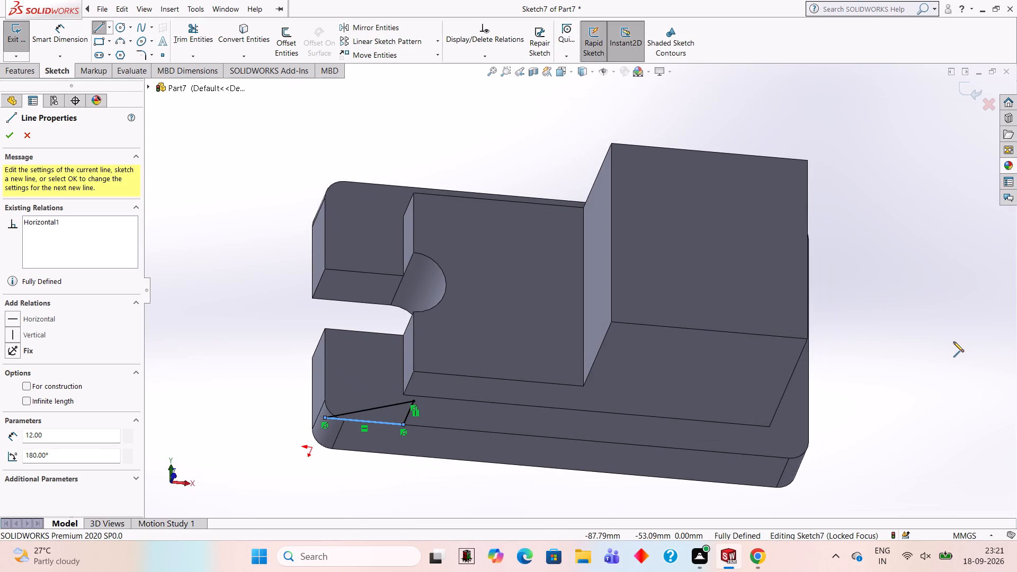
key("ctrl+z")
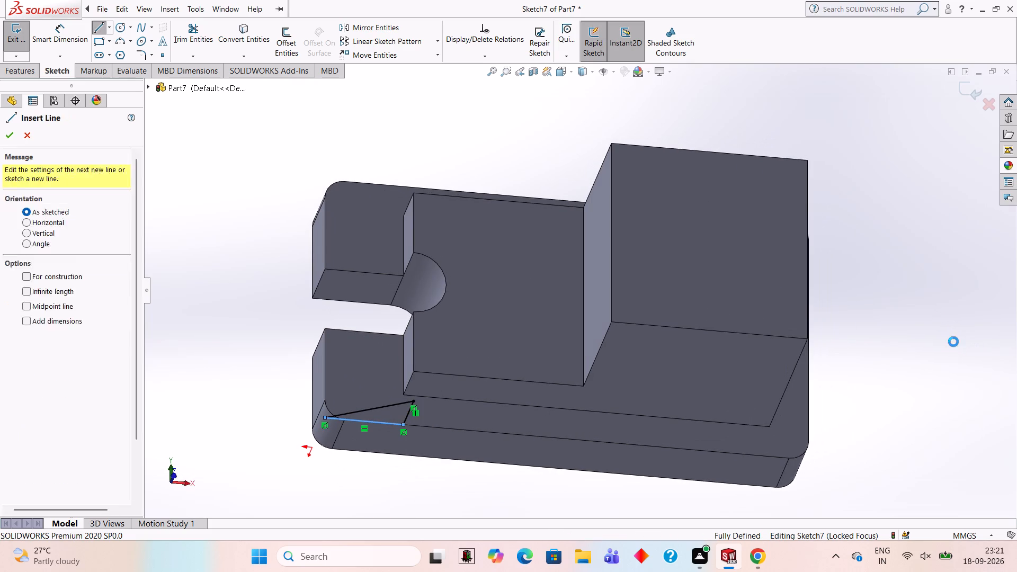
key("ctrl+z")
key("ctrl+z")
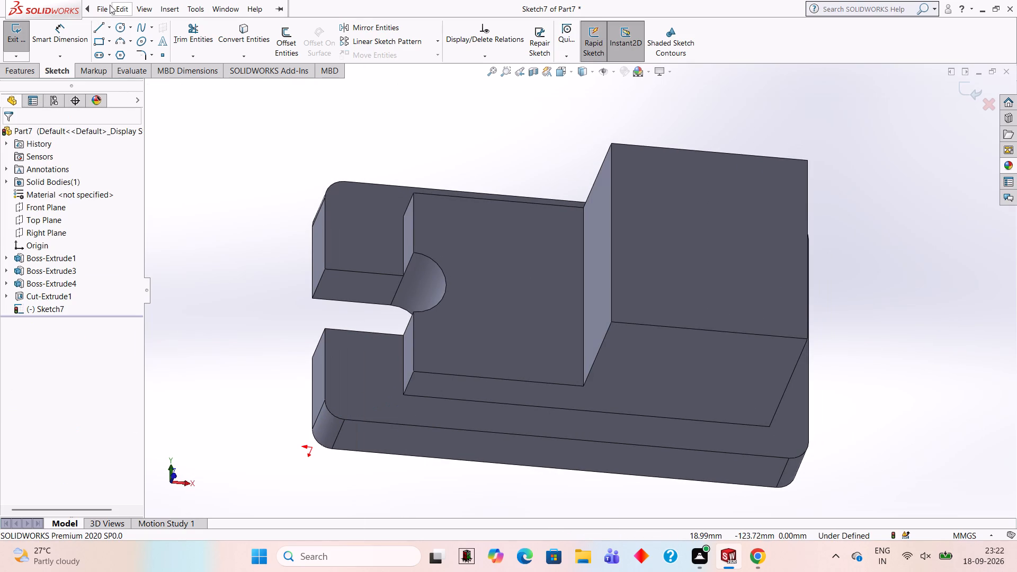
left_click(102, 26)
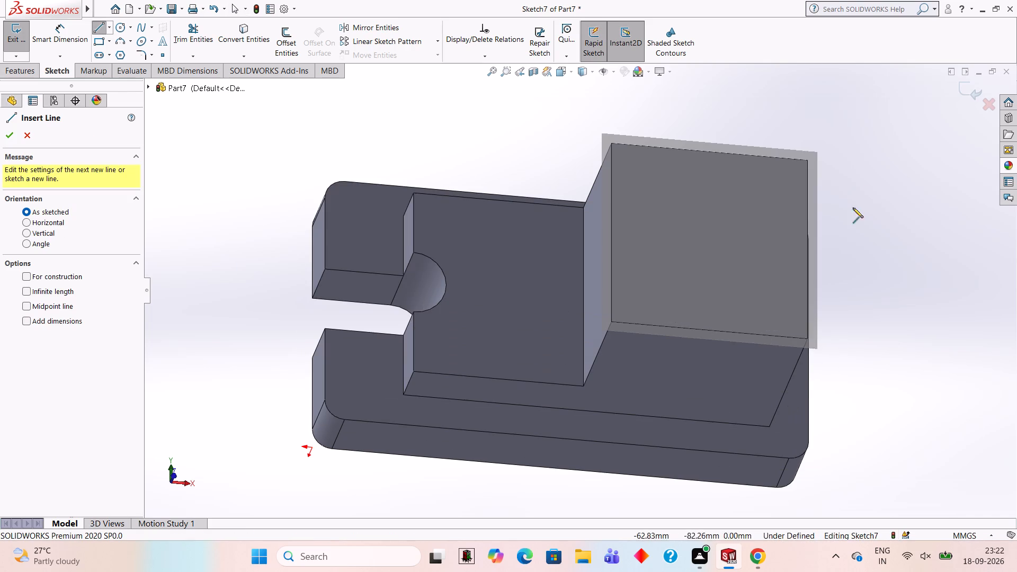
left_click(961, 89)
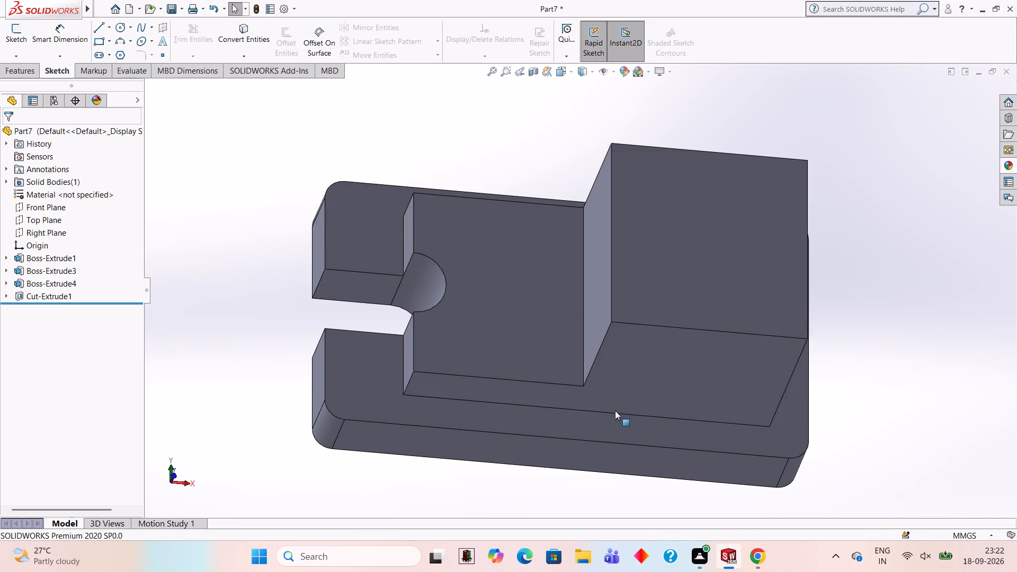
In a new sketch on the L-shaped underside face, draw a closed triangle from the side block's end edge to the plate's corner, base about 12 mm.
left_click(618, 386)
left_click(665, 355)
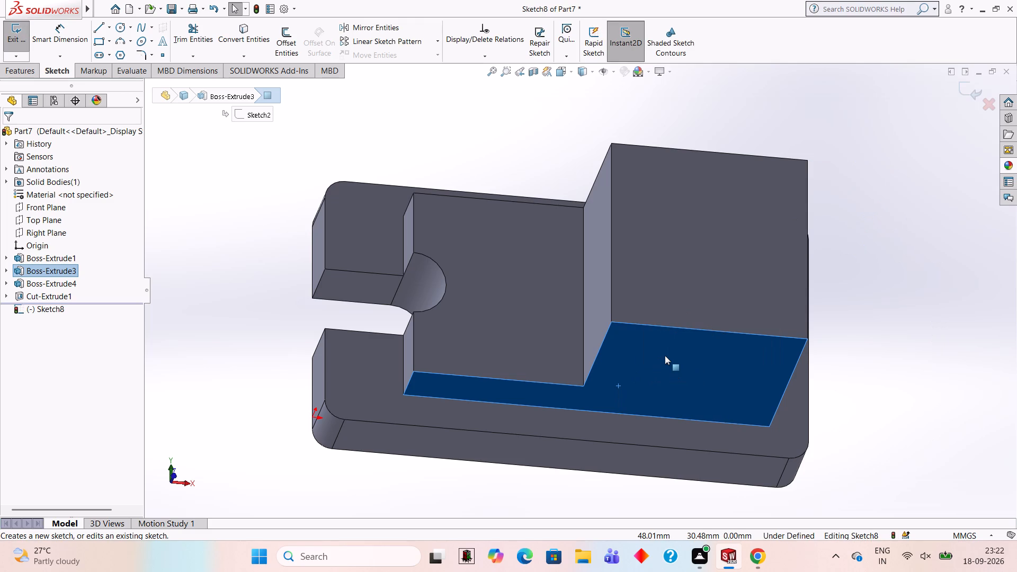
key("ctrl+8")
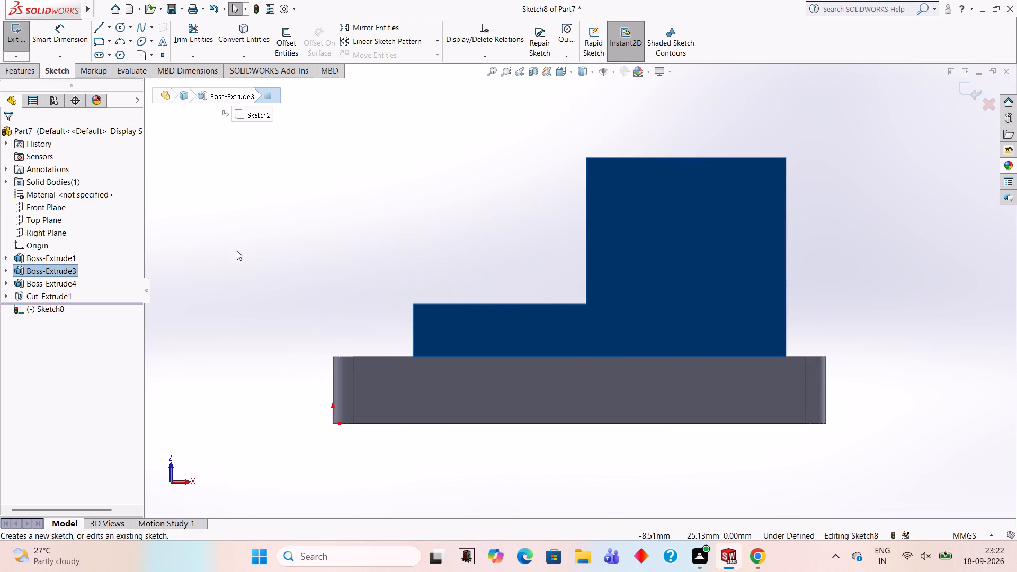
left_click(97, 25)
left_click(414, 354)
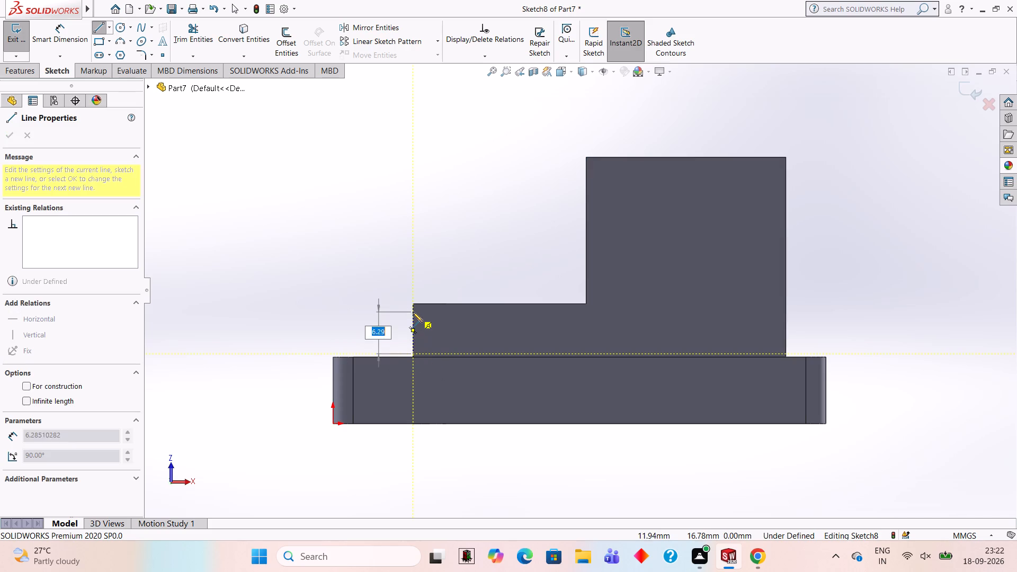
left_click(413, 305)
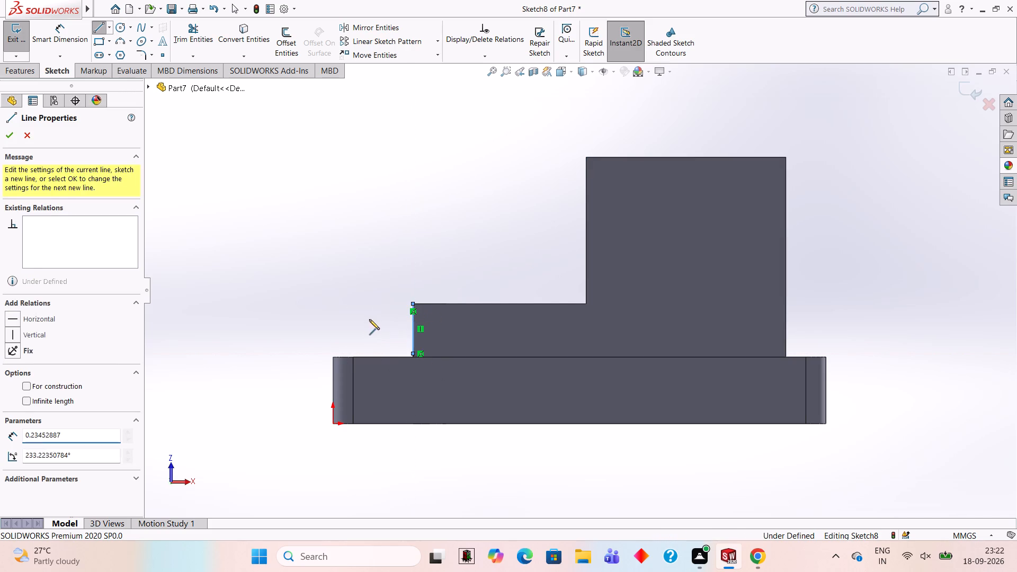
left_click(332, 357)
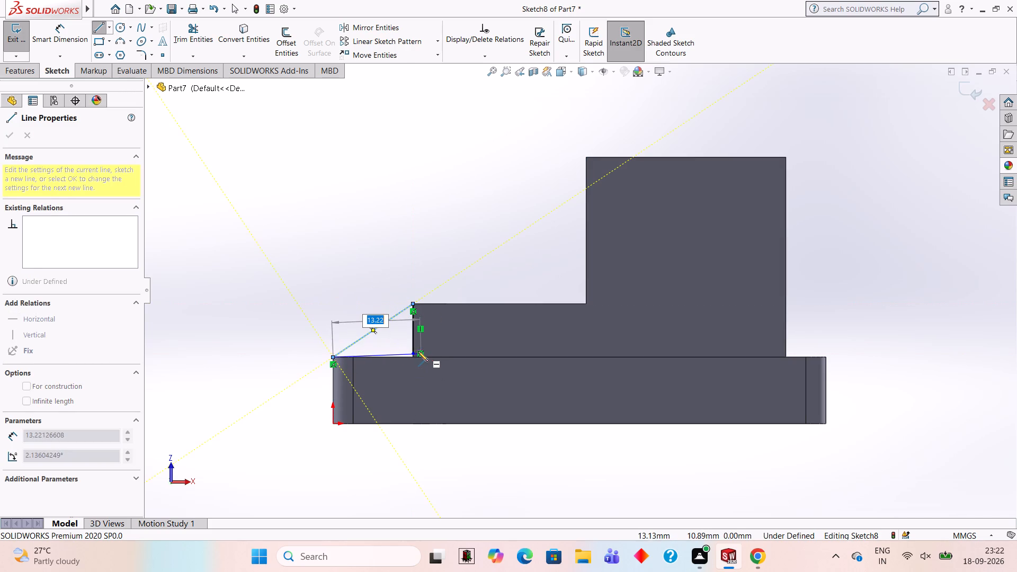
left_click(413, 351)
middle_click_drag(470, 339, 505, 468)
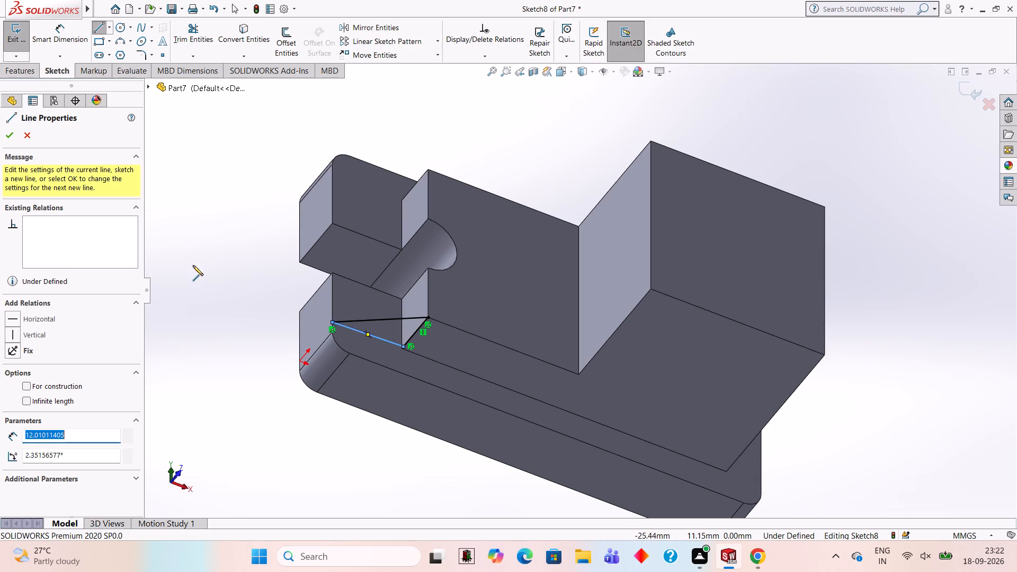
left_click(14, 130)
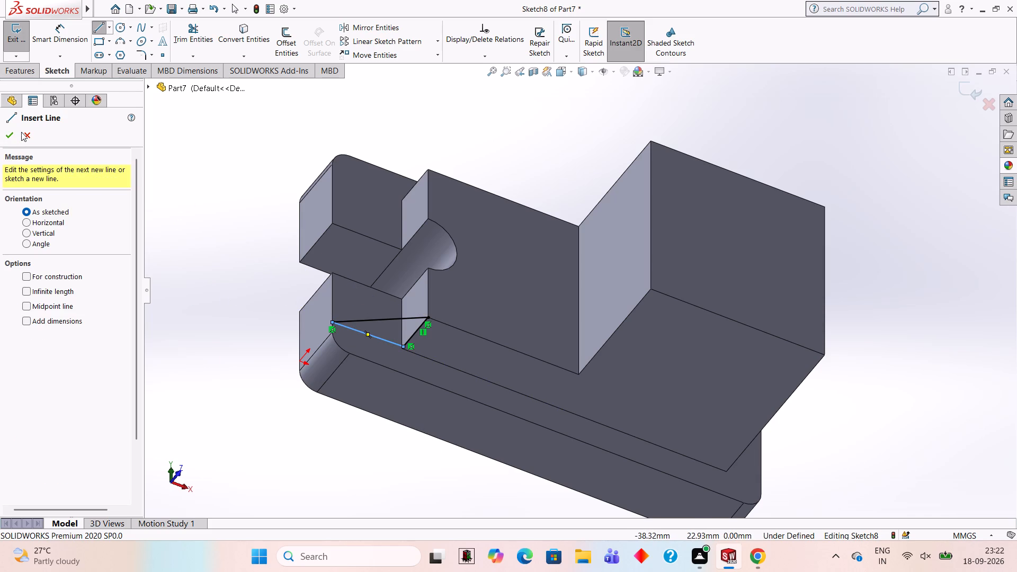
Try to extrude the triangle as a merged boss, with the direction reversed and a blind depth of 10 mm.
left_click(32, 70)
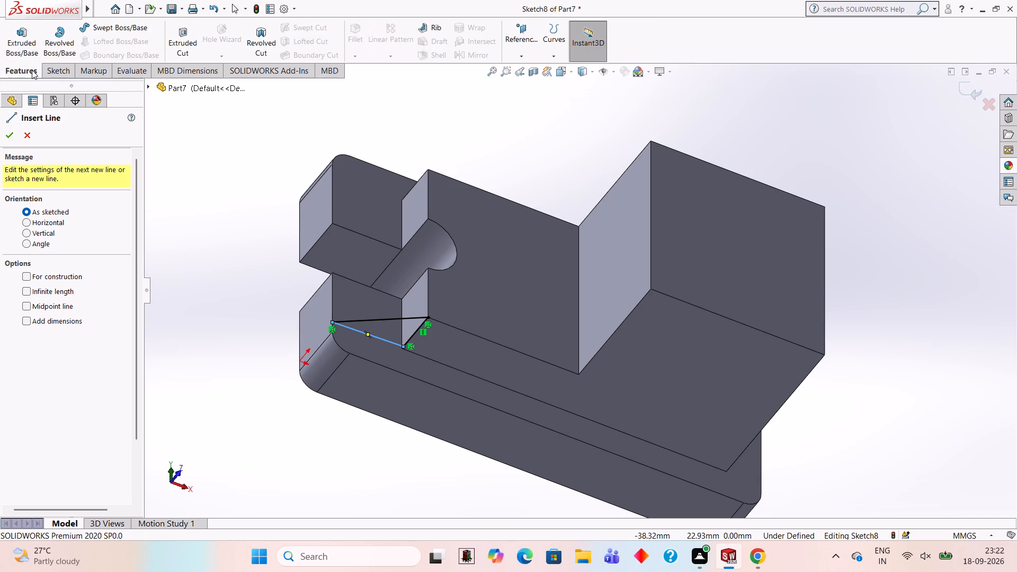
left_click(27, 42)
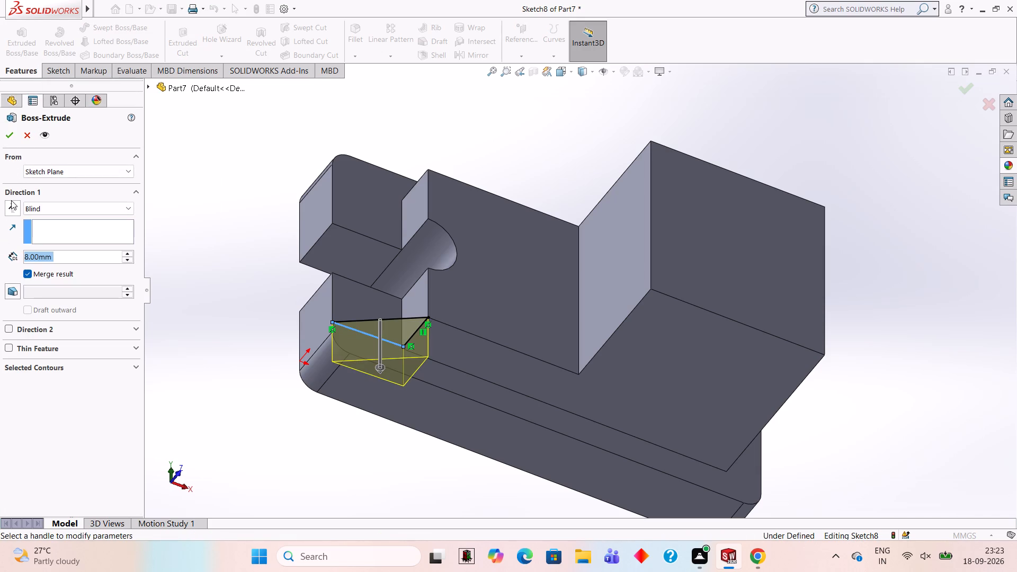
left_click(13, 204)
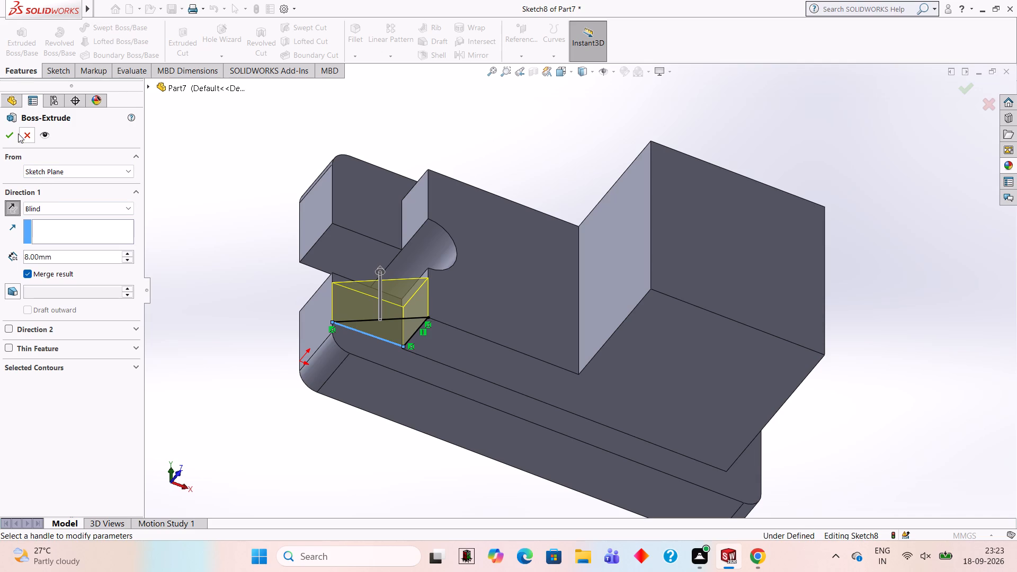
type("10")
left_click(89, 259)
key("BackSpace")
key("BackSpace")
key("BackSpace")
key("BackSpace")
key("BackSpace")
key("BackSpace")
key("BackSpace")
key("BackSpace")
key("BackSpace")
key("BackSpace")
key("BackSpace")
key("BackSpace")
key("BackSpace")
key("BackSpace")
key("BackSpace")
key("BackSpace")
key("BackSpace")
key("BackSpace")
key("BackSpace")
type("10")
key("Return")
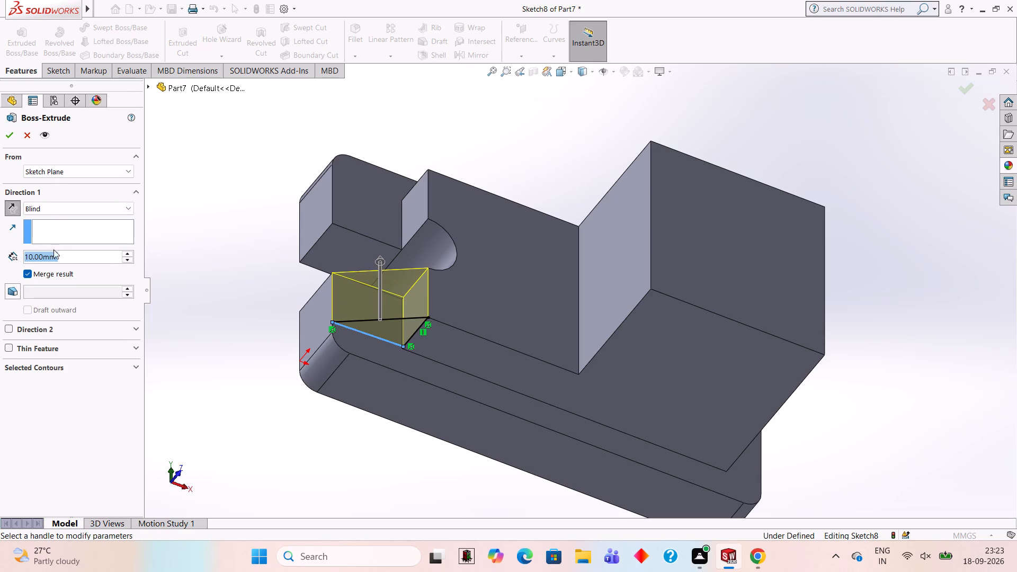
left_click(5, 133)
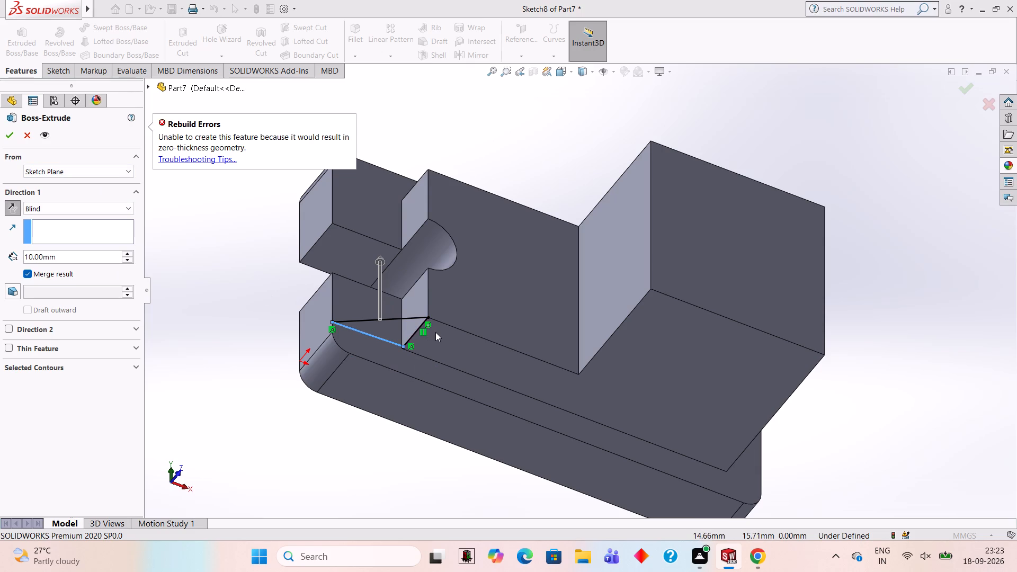
Take a closer look at the triangle's corner by the side block and cancel the 10 mm boss extrusion.
scroll(435, 332, "down", 10)
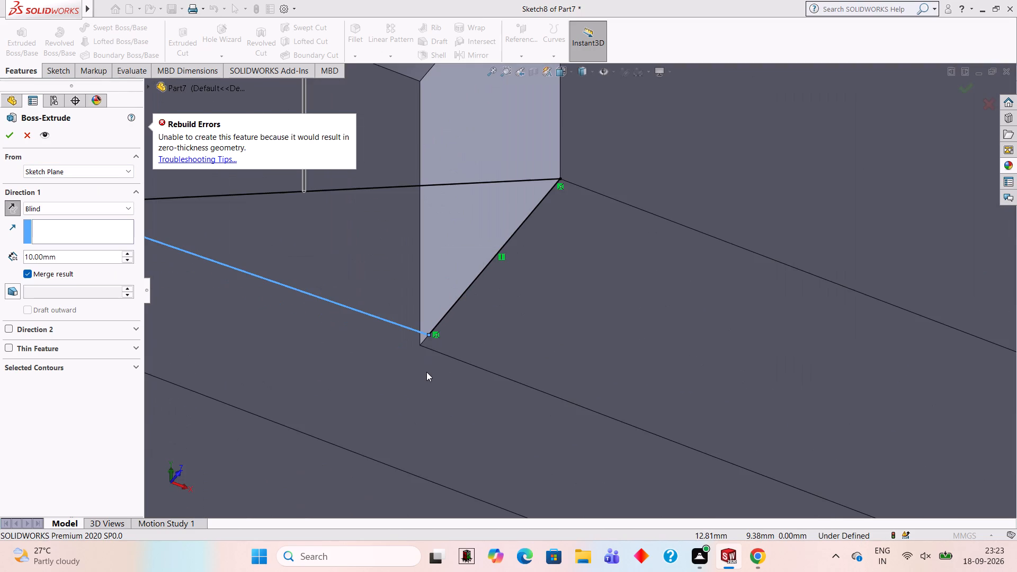
scroll(426, 372, "up", 2)
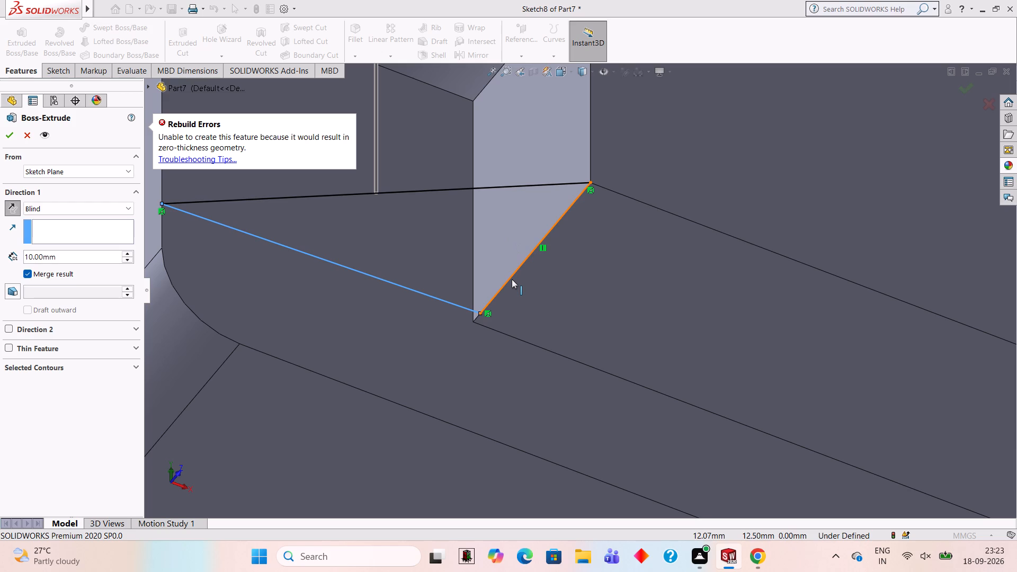
key("ctrl+z")
key("ctrl+z")
key("ctrl+z")
key("ctrl+z")
key("Escape")
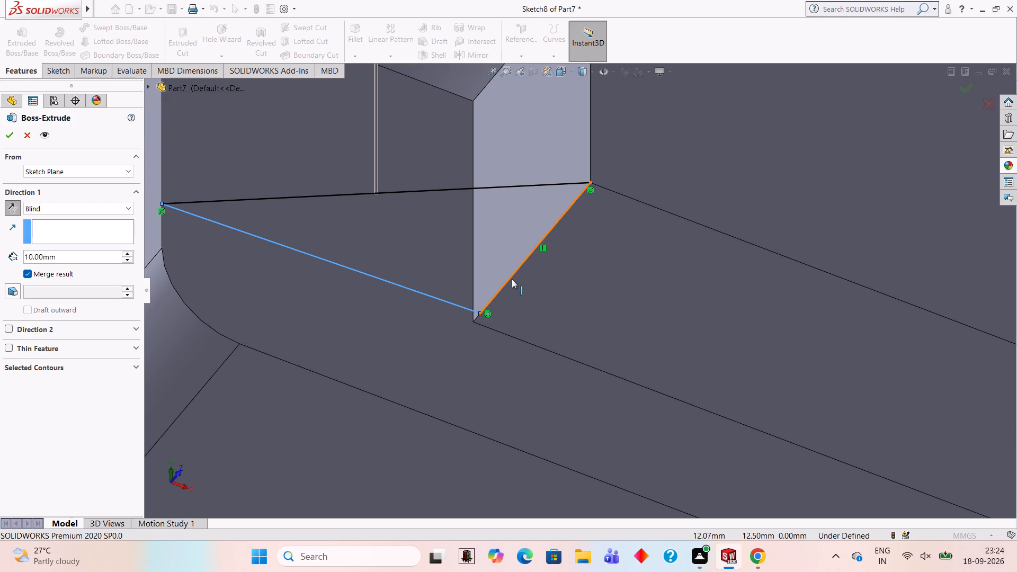
key("ctrl+z")
key("ctrl+z")
key("ctrl+z")
key("ctrl+z")
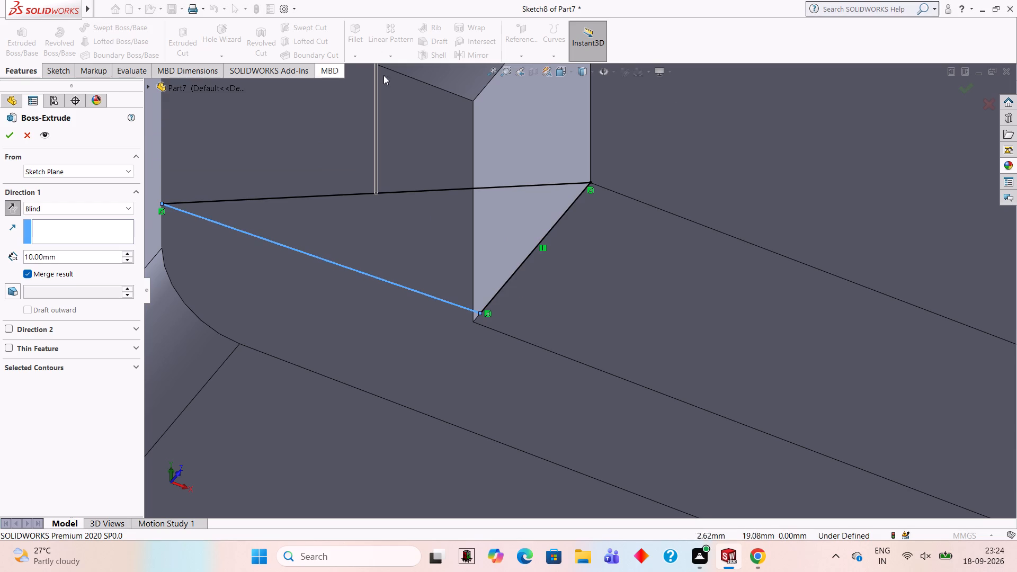
left_click(955, 85)
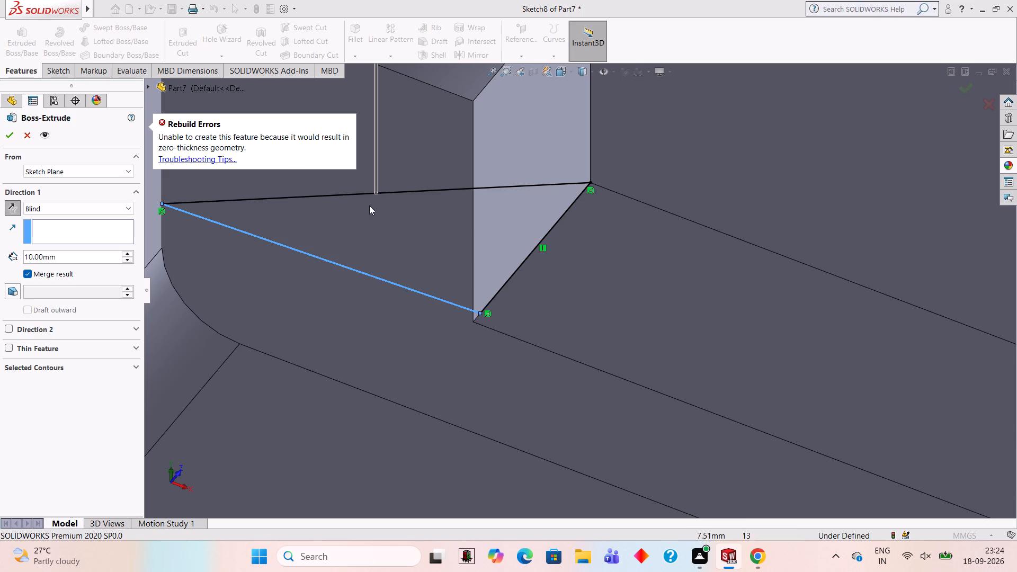
left_click(249, 213)
left_click(11, 142)
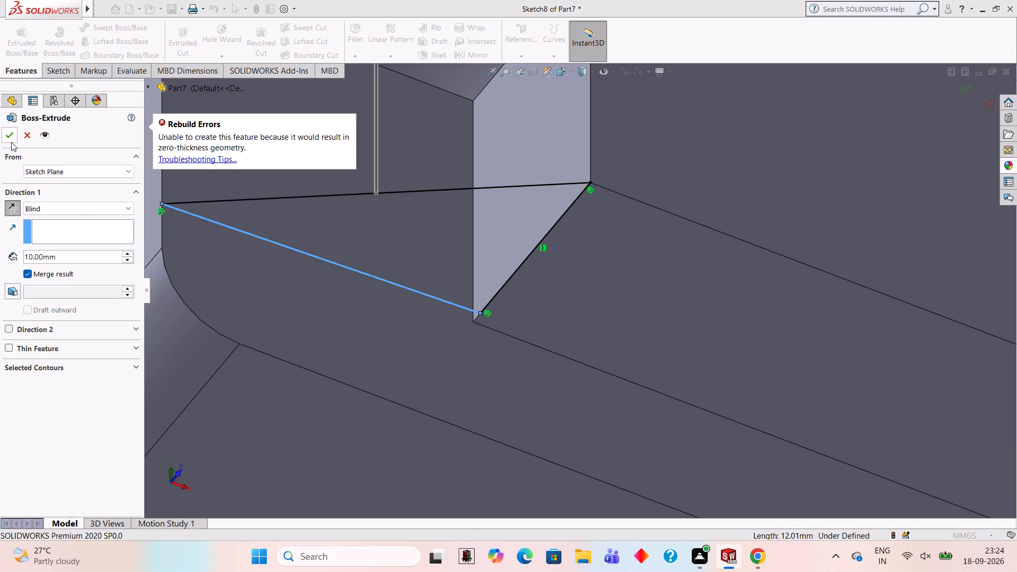
left_click(392, 136)
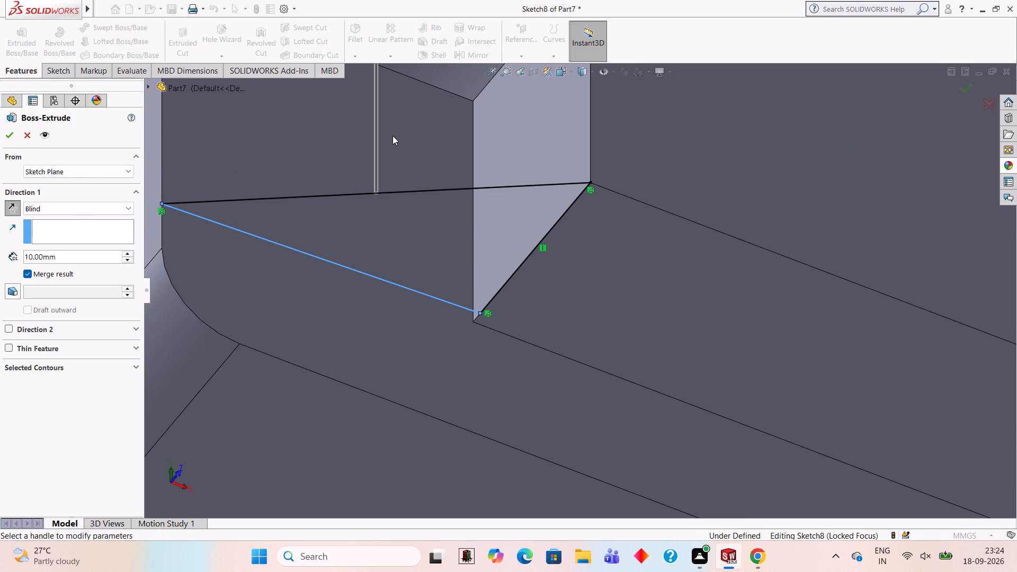
key("Escape")
Undo all of the triangle's lines and exit the sketch on the L-shaped underside face.
key("ctrl+z")
key("ctrl+z")
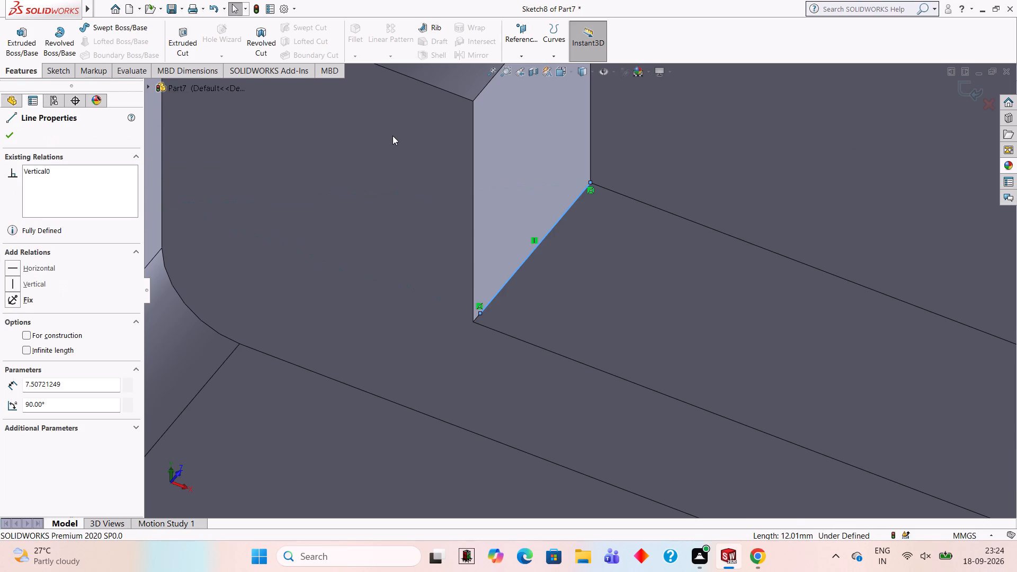
key("ctrl+z")
key("ctrl+z")
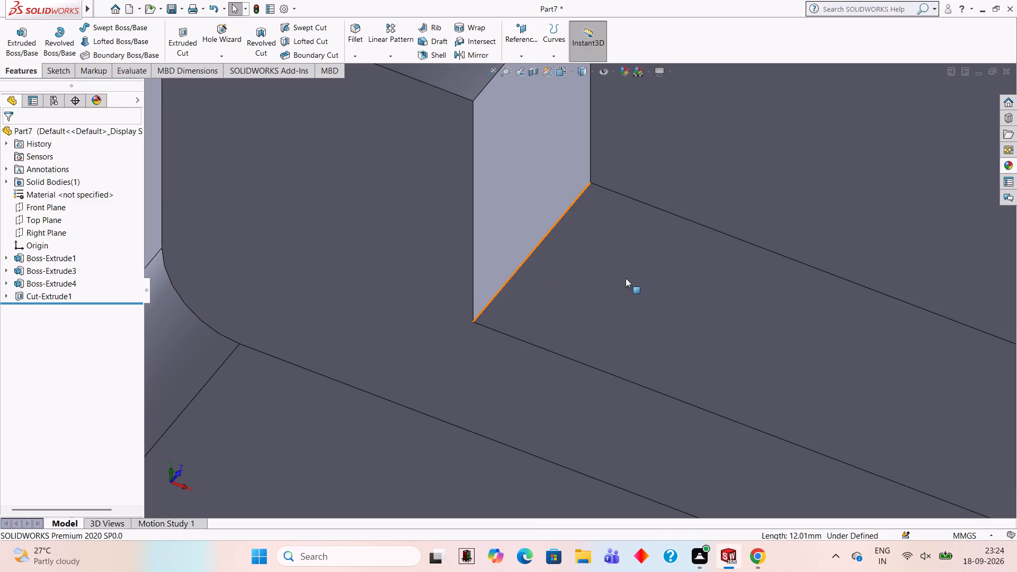
In a new sketch on the L-shaped underside face, draw a closed triangle from the side block's end edge to the plate's corner, base 12 mm.
left_click(626, 278)
left_click(667, 253)
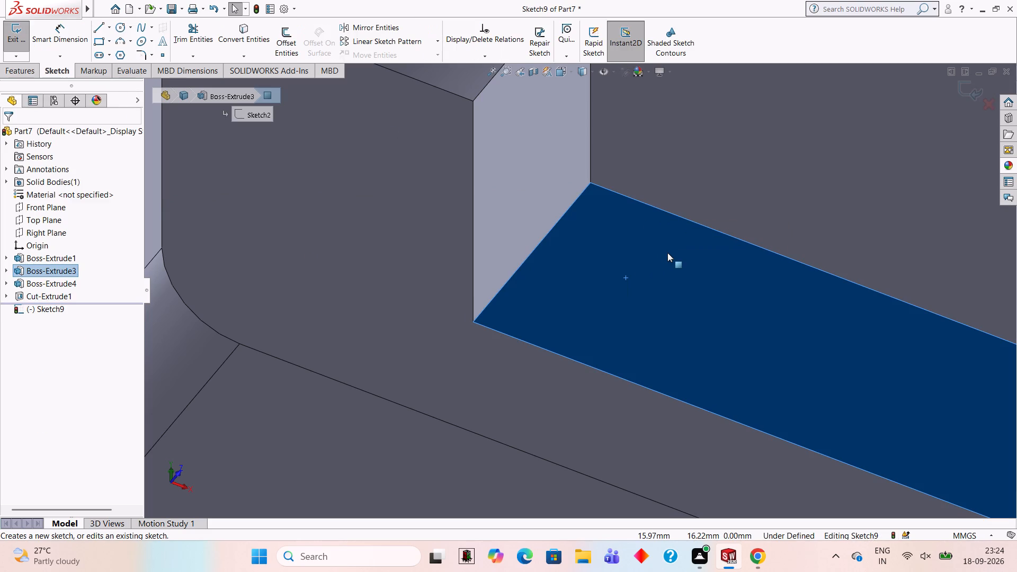
key("ctrl+8")
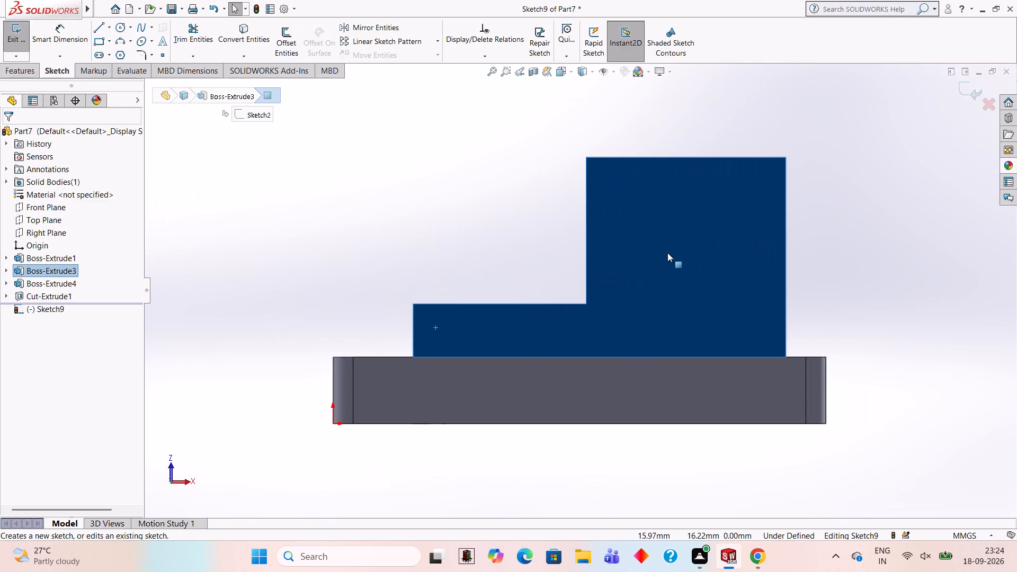
left_click(97, 31)
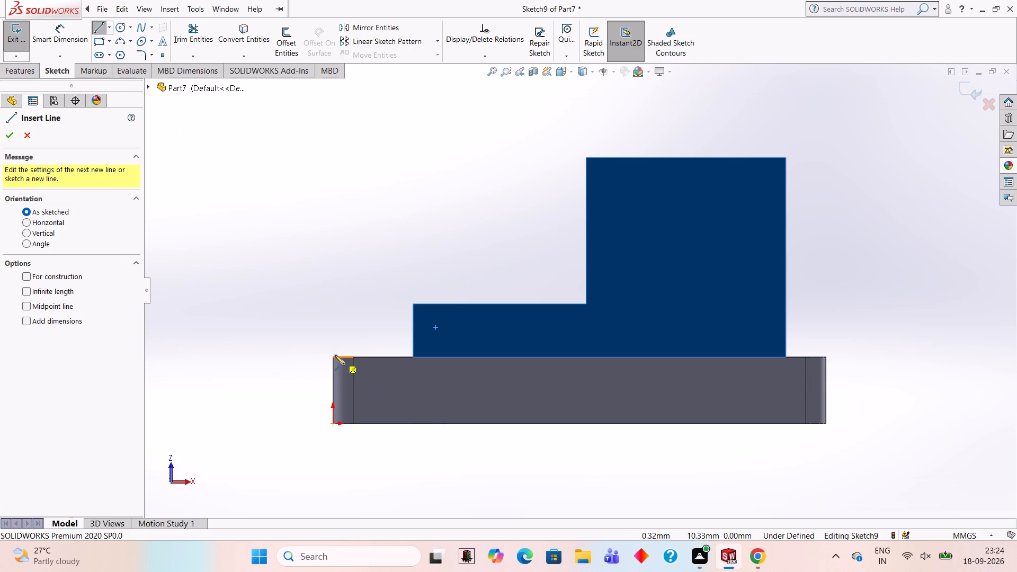
scroll(336, 362, "up", 1)
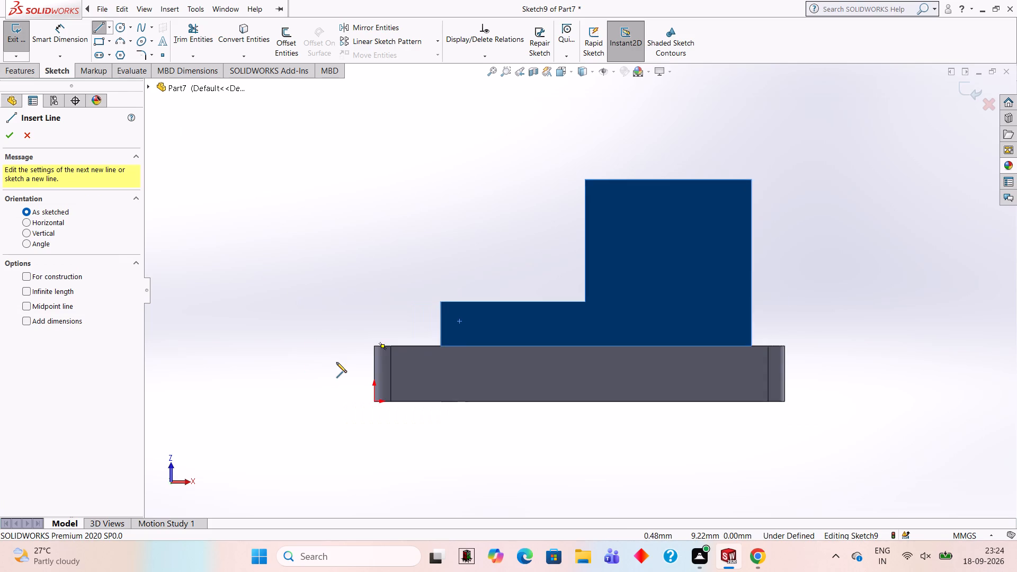
scroll(336, 362, "down", 3)
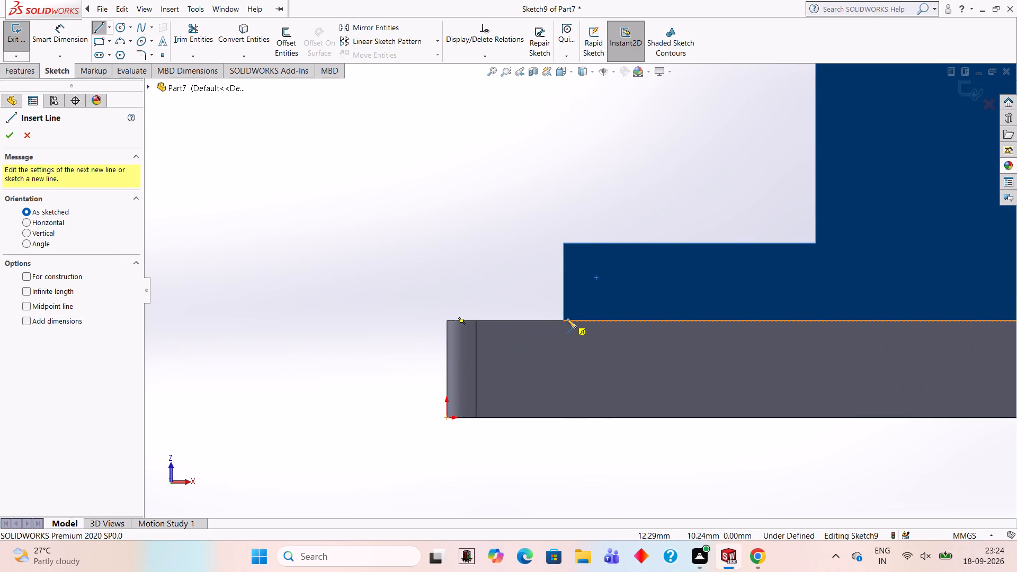
left_click(563, 321)
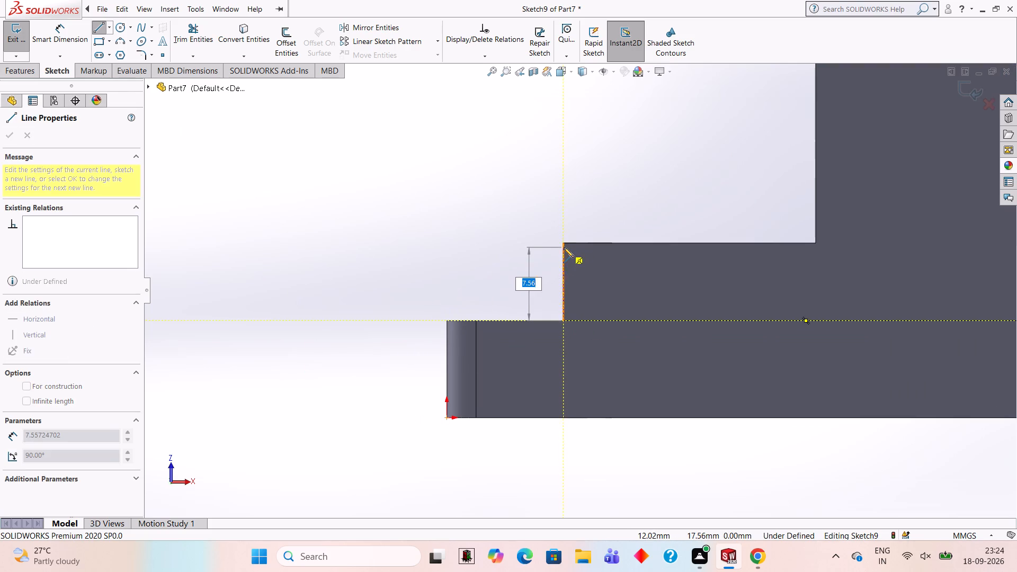
left_click(563, 244)
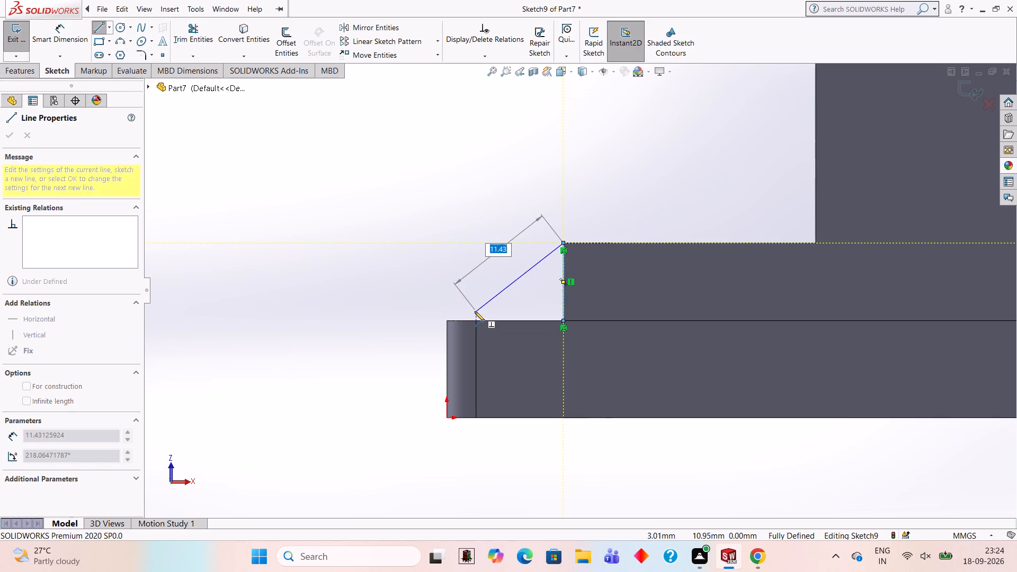
left_click(445, 322)
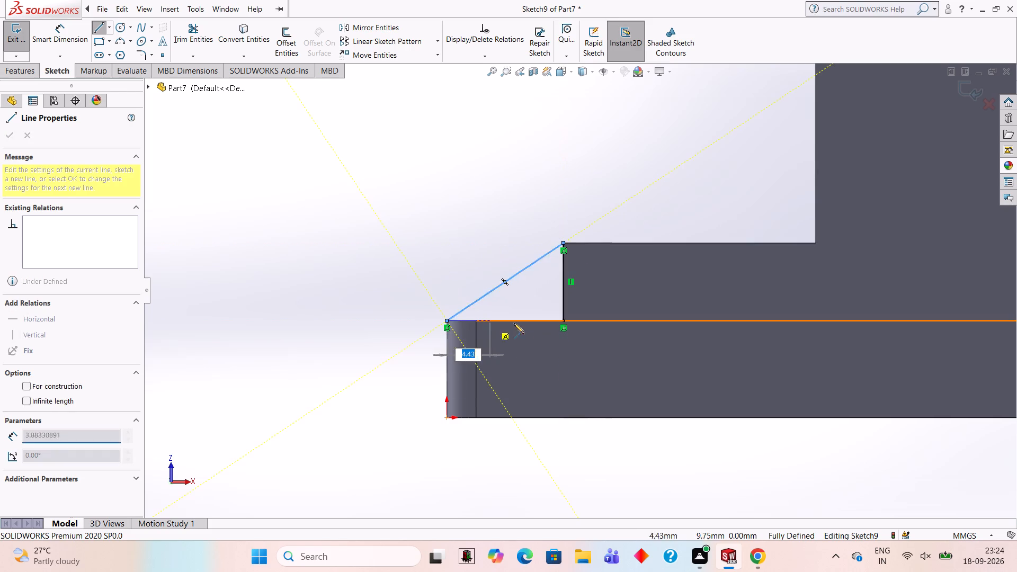
left_click(563, 319)
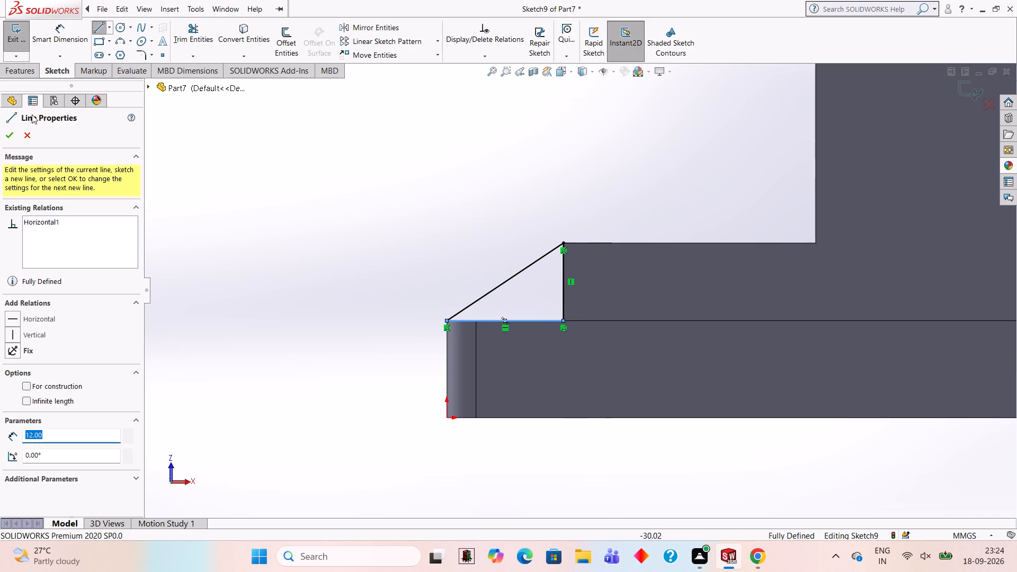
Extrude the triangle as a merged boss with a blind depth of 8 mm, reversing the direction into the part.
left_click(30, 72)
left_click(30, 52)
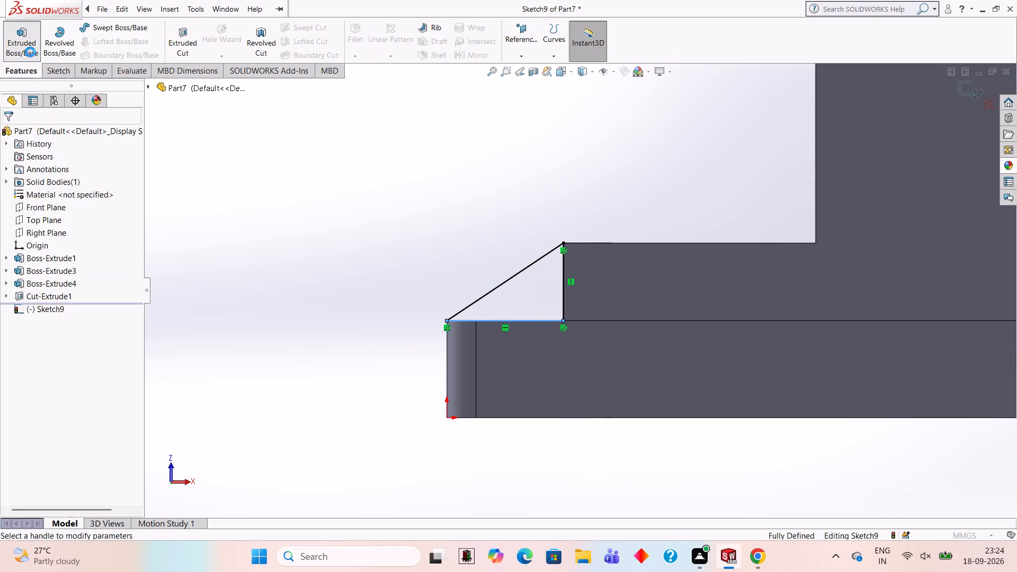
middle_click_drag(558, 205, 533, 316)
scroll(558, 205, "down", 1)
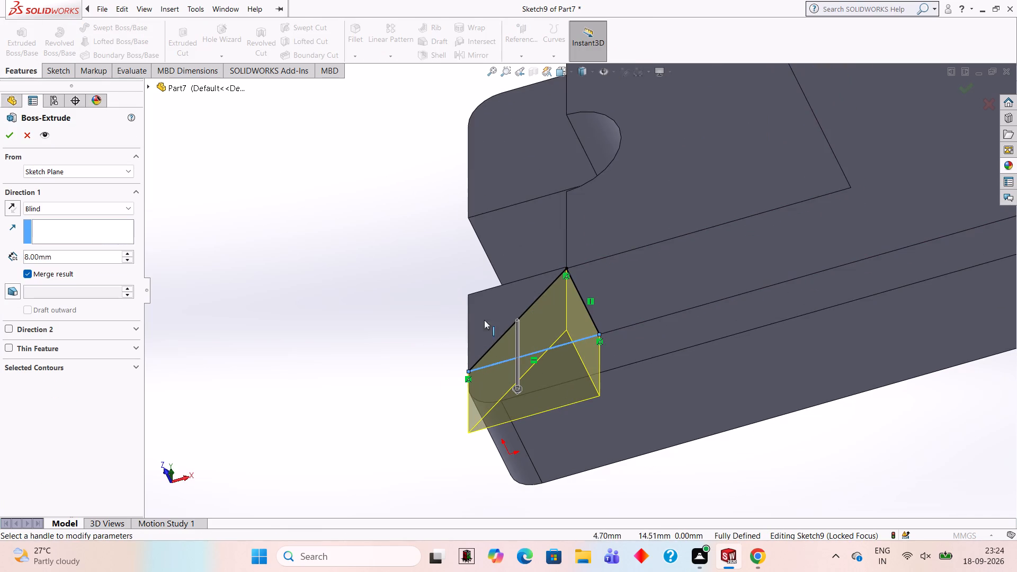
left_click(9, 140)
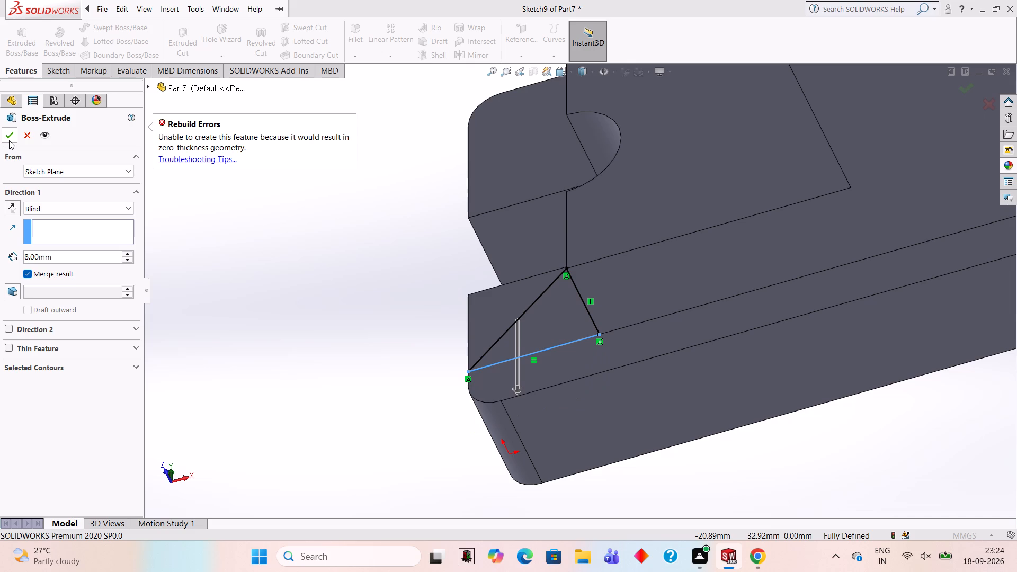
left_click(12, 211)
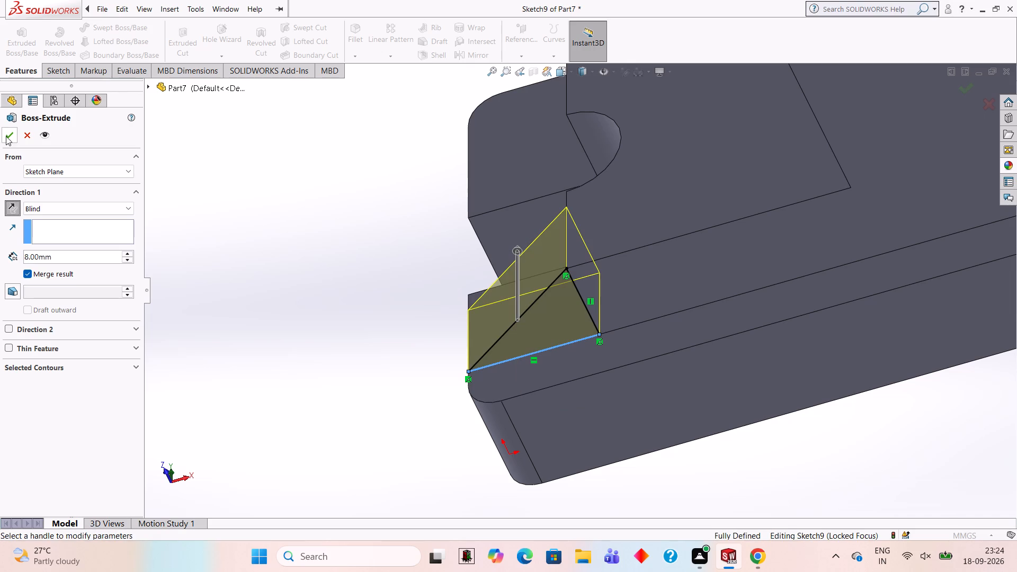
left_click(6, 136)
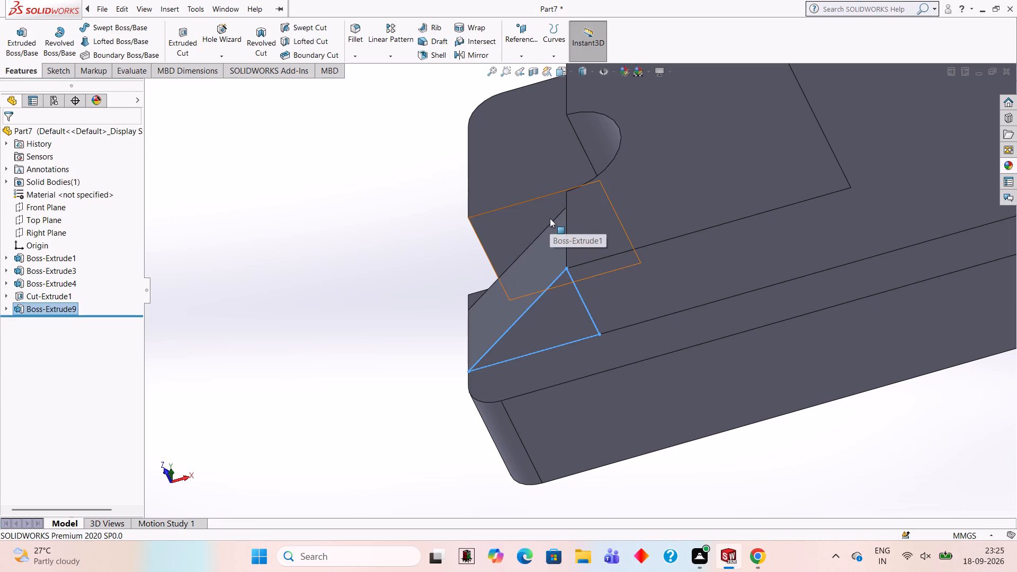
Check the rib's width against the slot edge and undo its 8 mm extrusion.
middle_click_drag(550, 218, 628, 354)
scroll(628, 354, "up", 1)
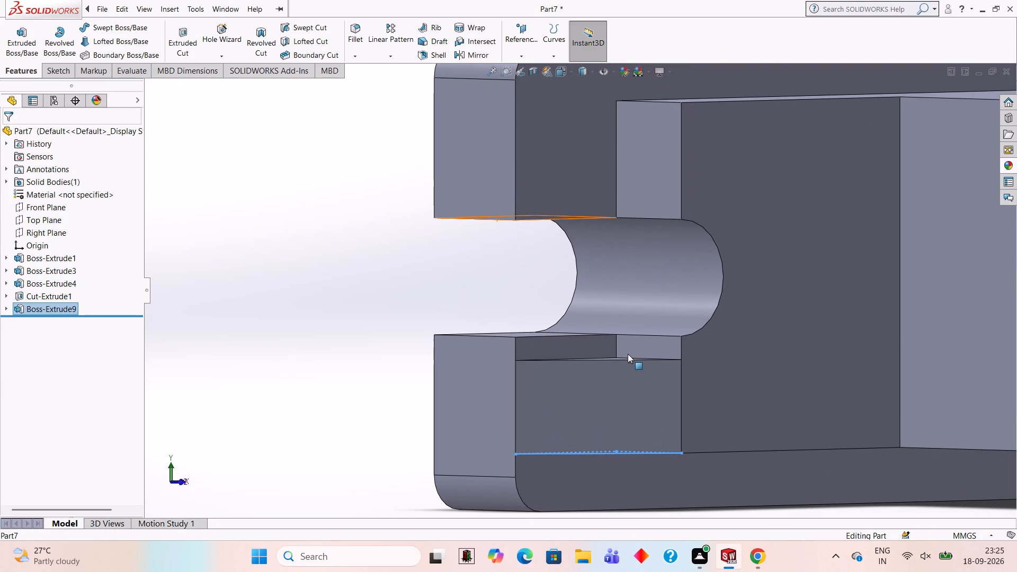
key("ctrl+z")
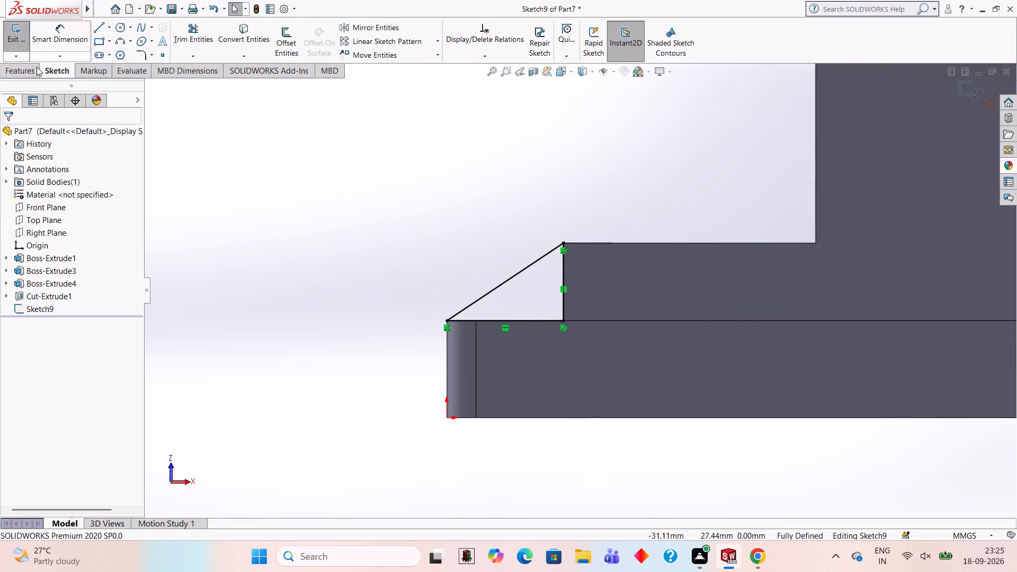
Extrude the triangle as a merged boss with the direction reversed and a blind depth of 10 mm.
left_click(31, 72)
left_click(29, 45)
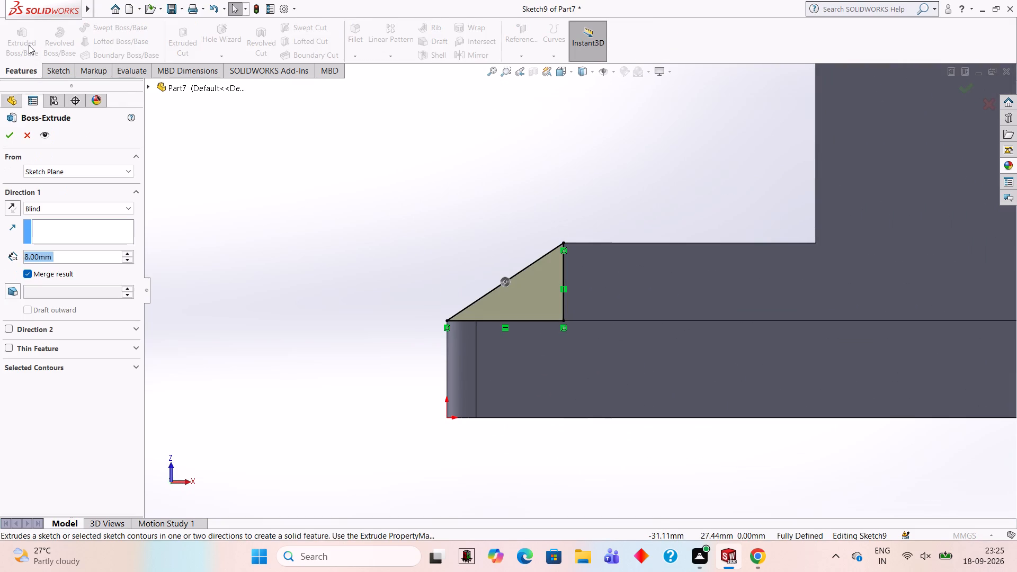
type("10")
key("Return")
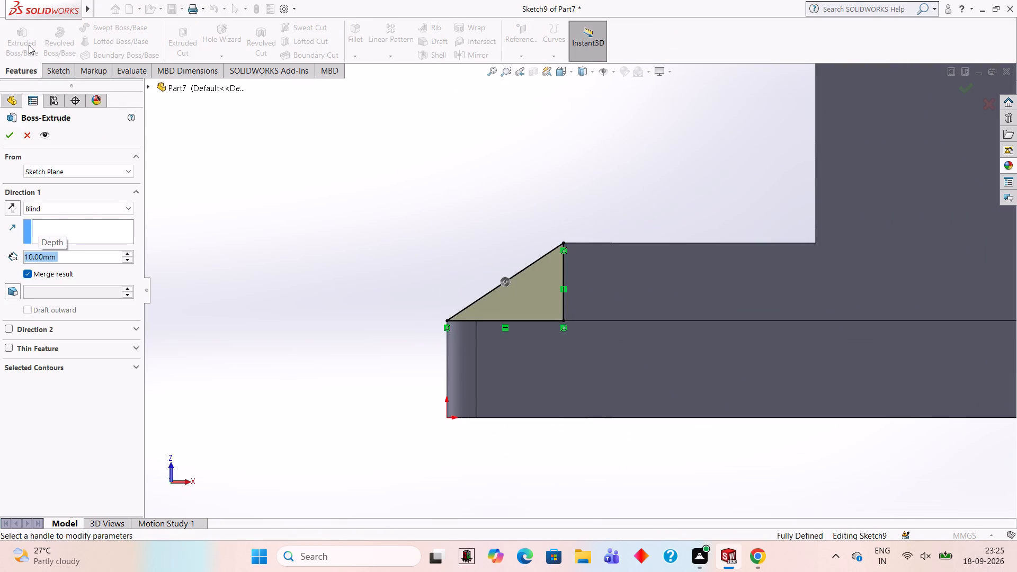
middle_click_drag(130, 189, 160, 335)
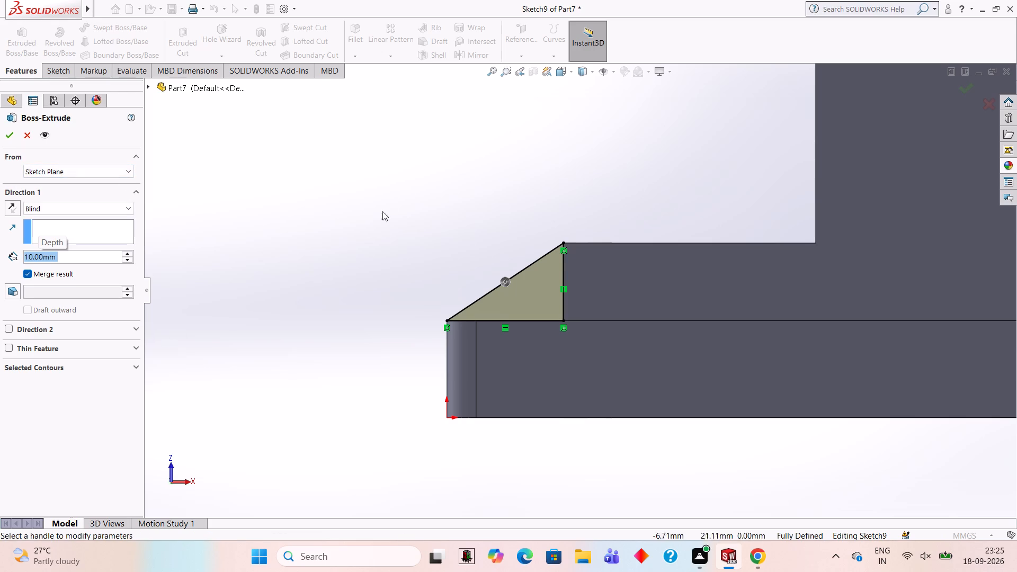
middle_click_drag(387, 202, 391, 353)
left_click(10, 203)
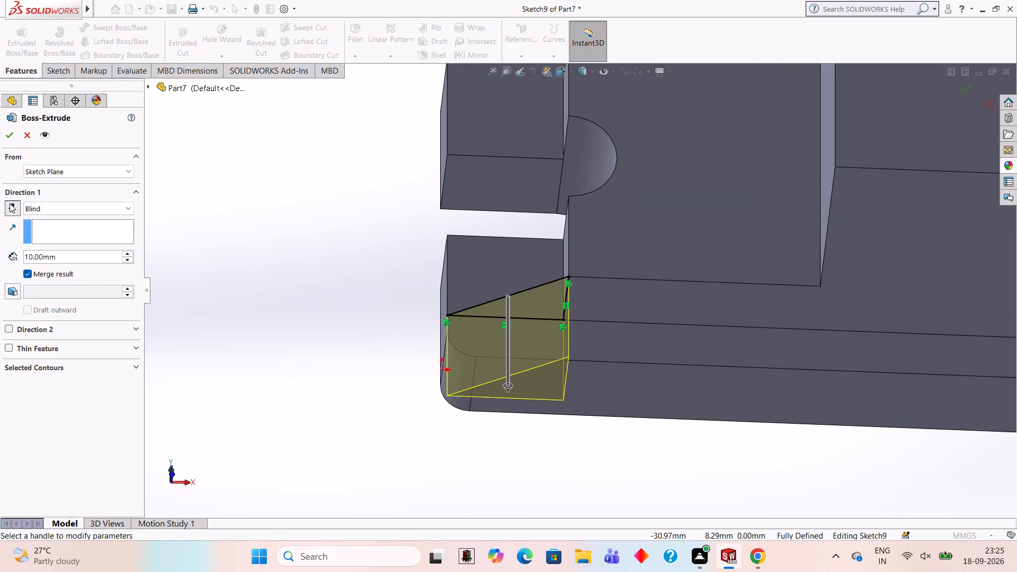
left_click(6, 133)
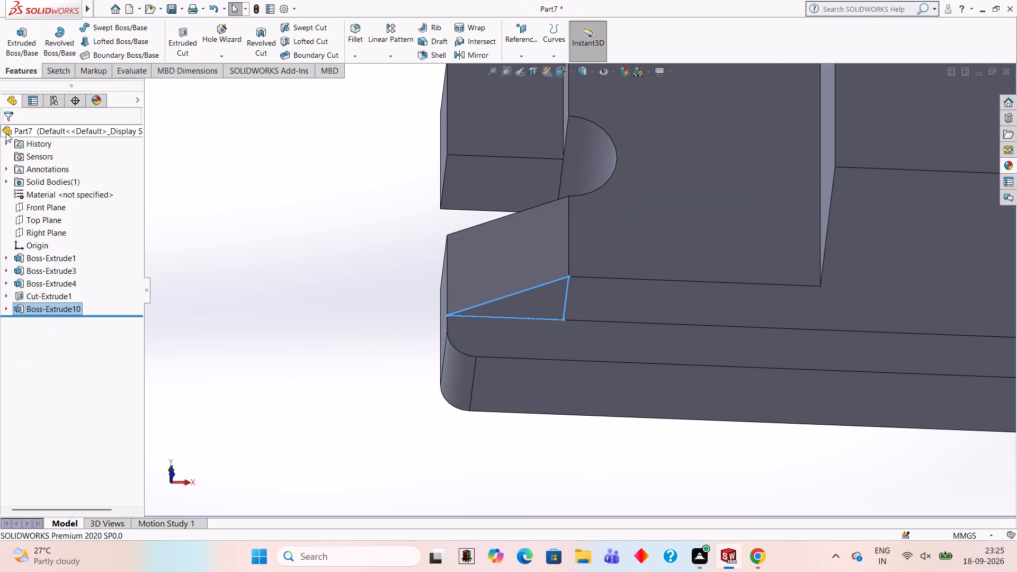
Examine the triangular rib, its alignment with the slot and the opposite side of the part from several angles.
middle_click_drag(348, 196, 367, 283)
scroll(349, 195, "down", 1)
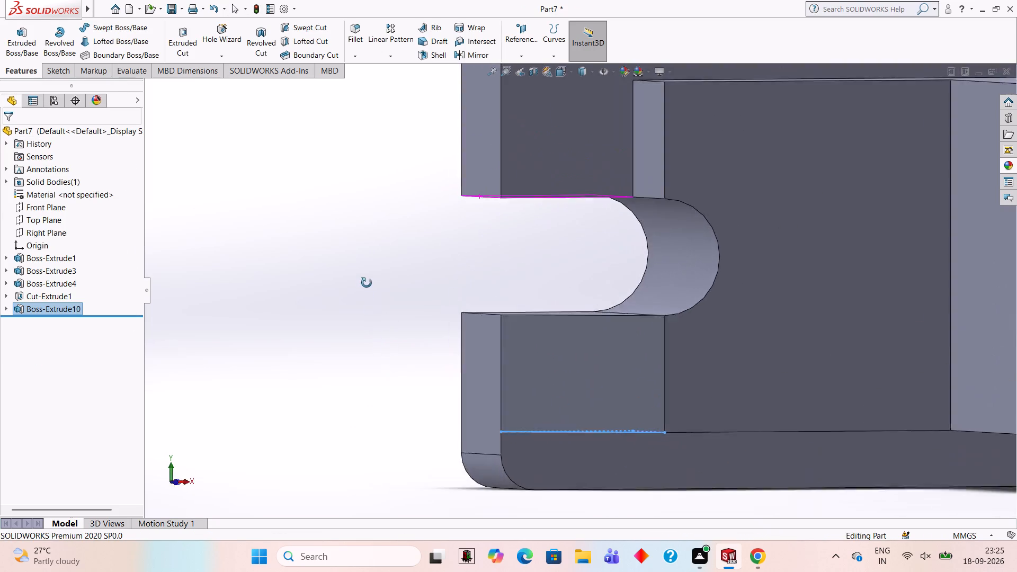
middle_click_drag(367, 283, 343, 238)
scroll(343, 238, "up", 1)
left_click(443, 258)
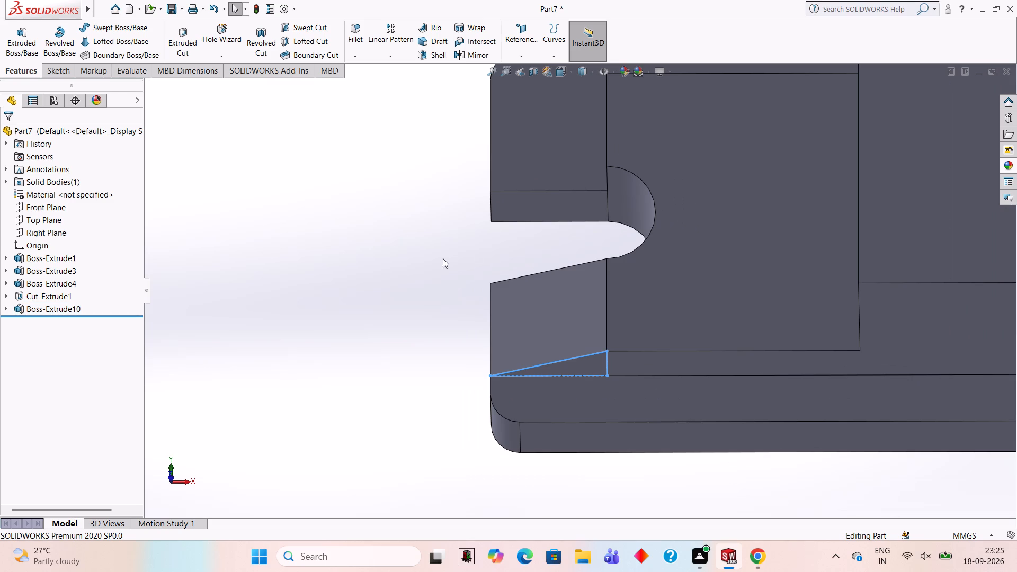
middle_click_drag(534, 233, 548, 463)
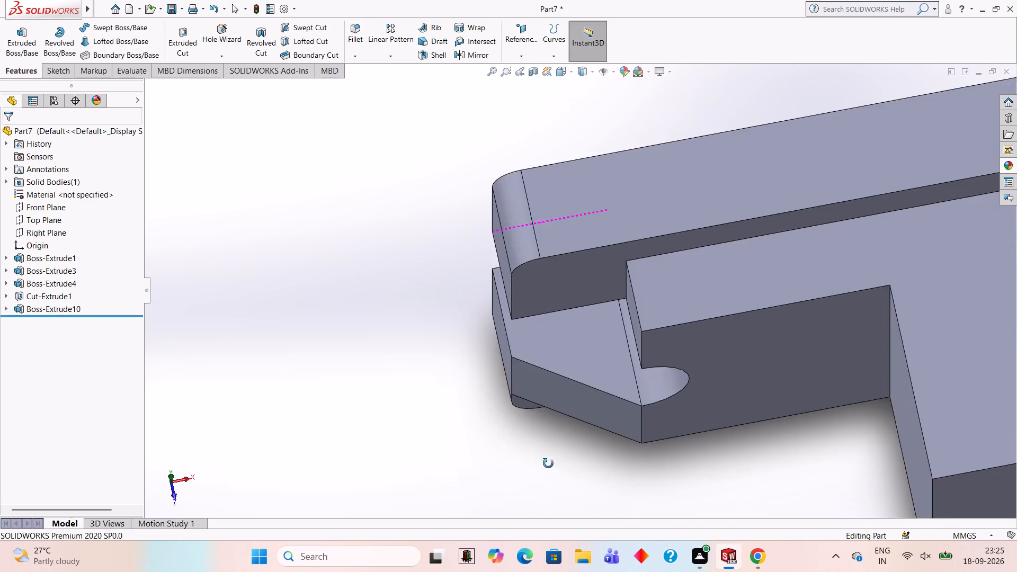
middle_click_drag(548, 463, 331, 422)
middle_click_drag(564, 193, 558, 338)
left_click(433, 78)
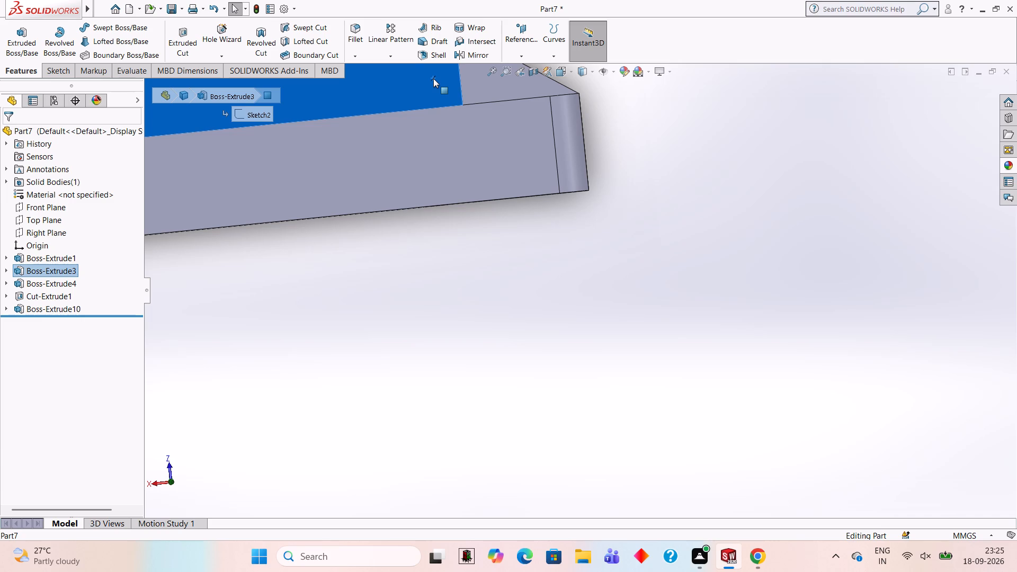
Sketch a closed triangle on the side block's upper side face, with an 8 mm vertical leg, joining the block corner to the plate's end.
key("ctrl+8")
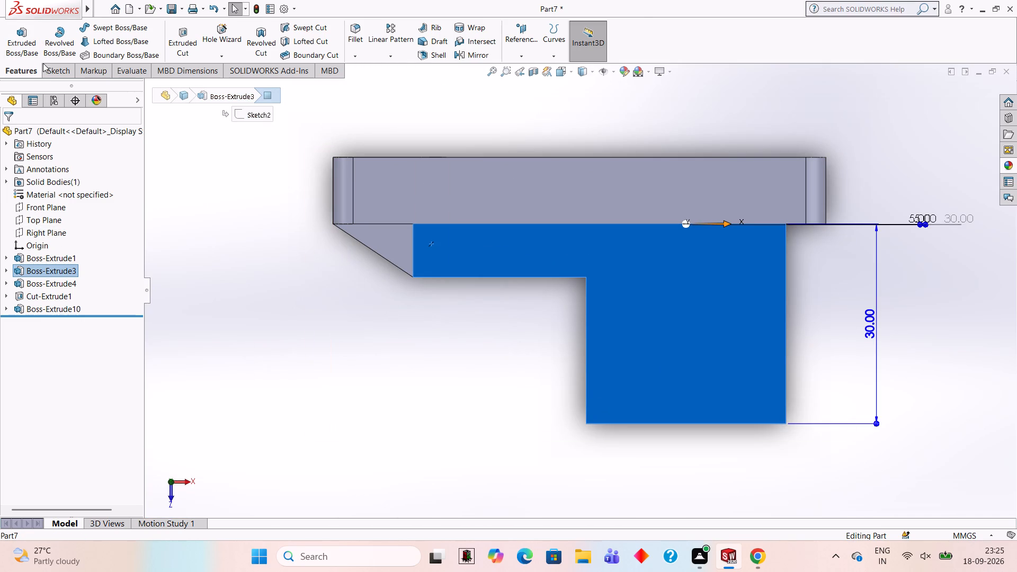
left_click(66, 76)
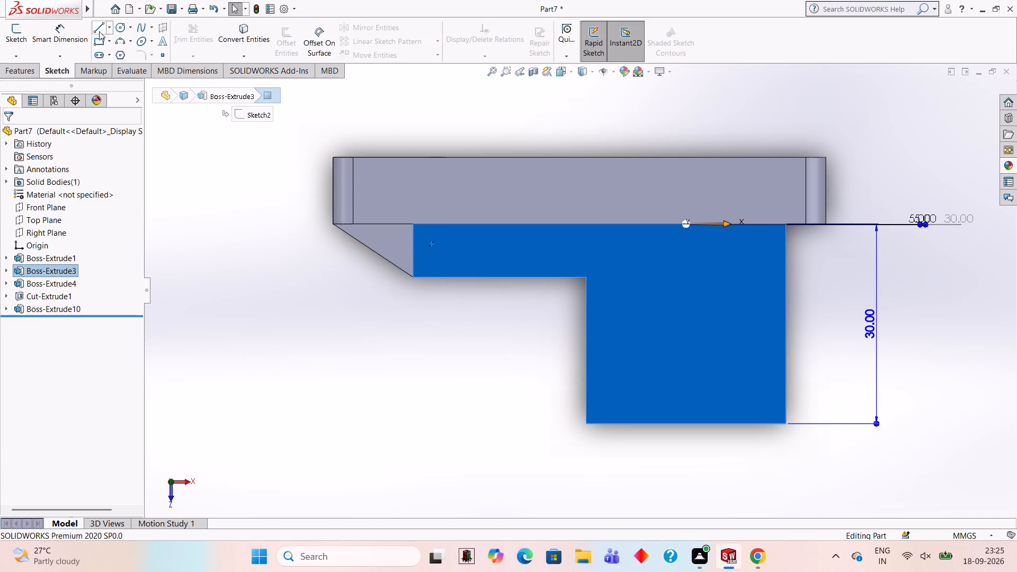
left_click(101, 30)
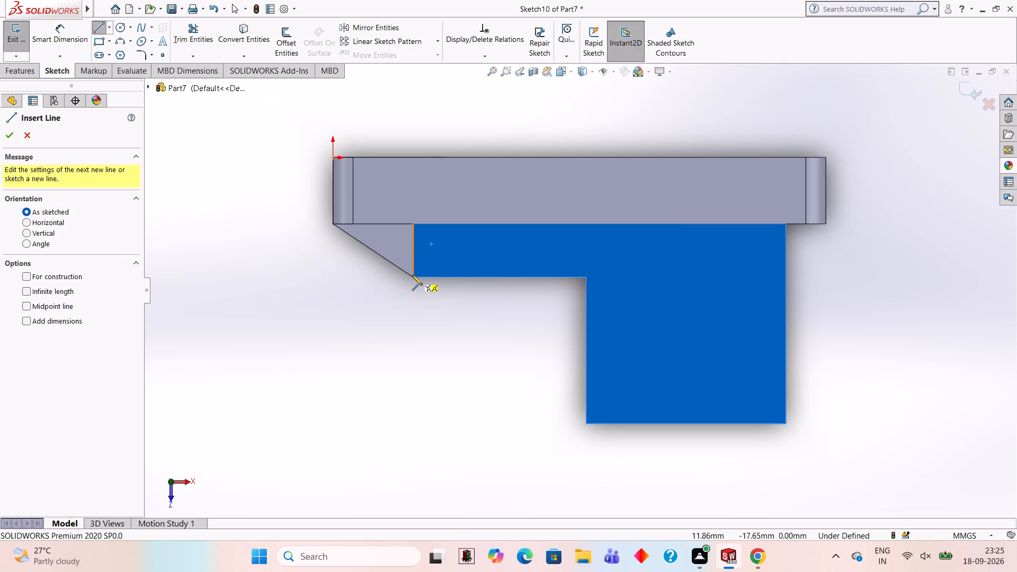
left_click(412, 275)
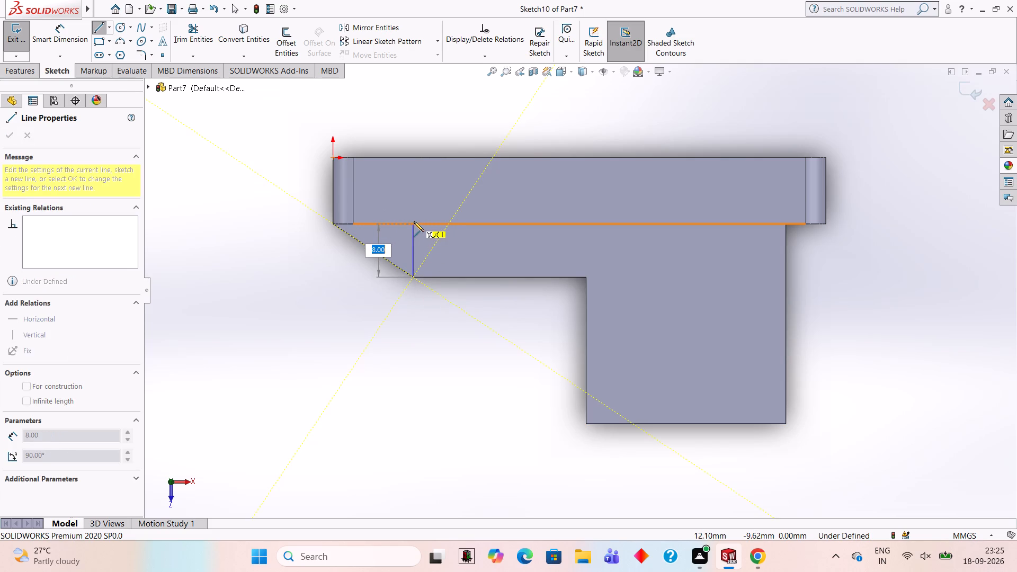
left_click(412, 224)
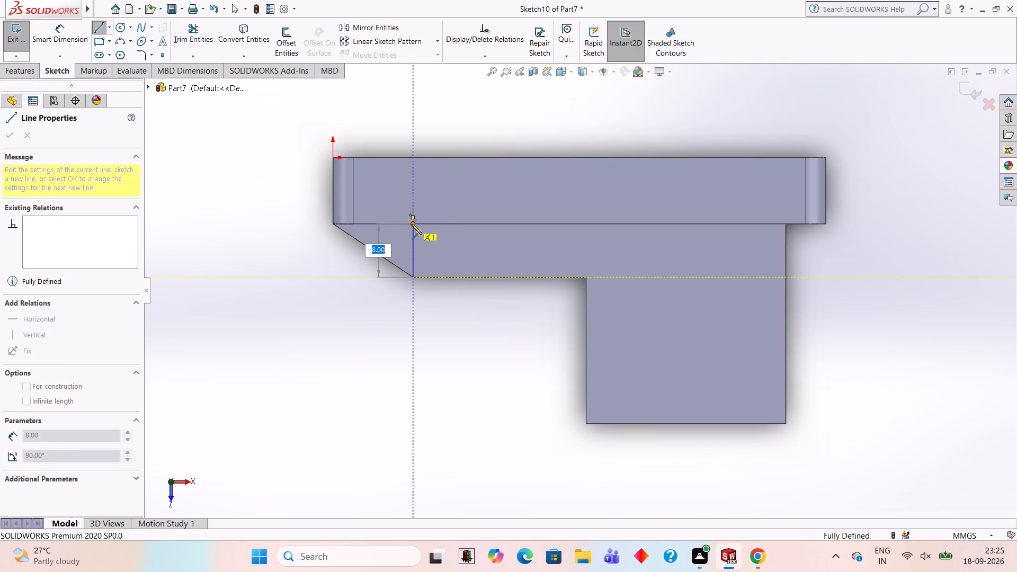
left_click(335, 223)
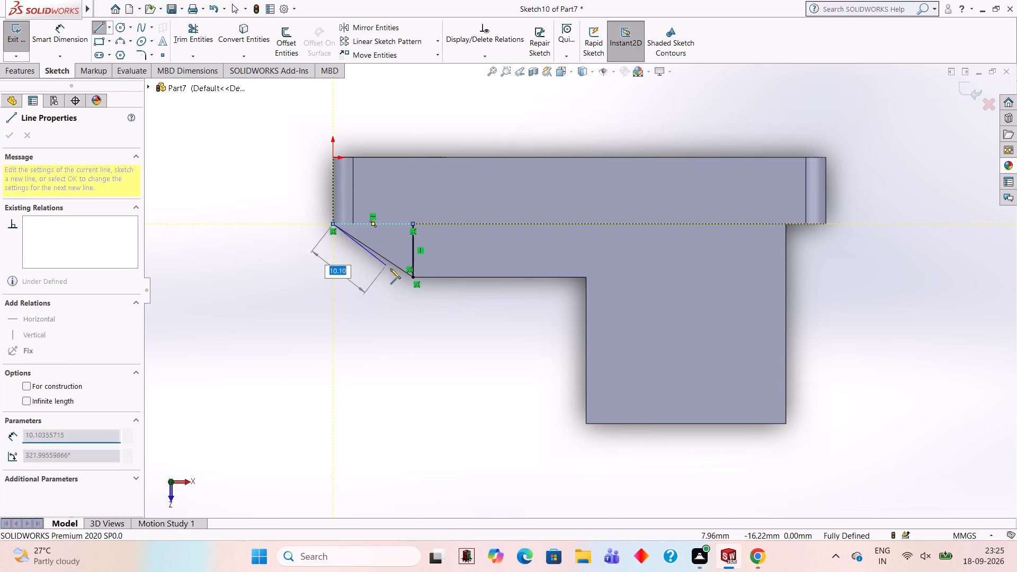
left_click(412, 278)
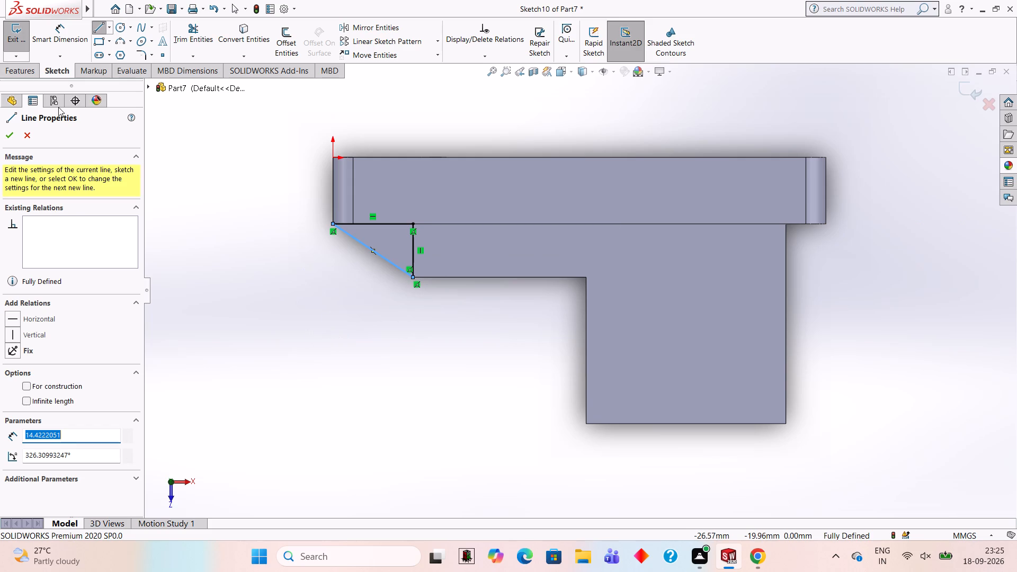
Extrude the triangle as a merged boss with the direction reversed and a blind depth of 10 mm.
left_click(30, 77)
left_click(24, 58)
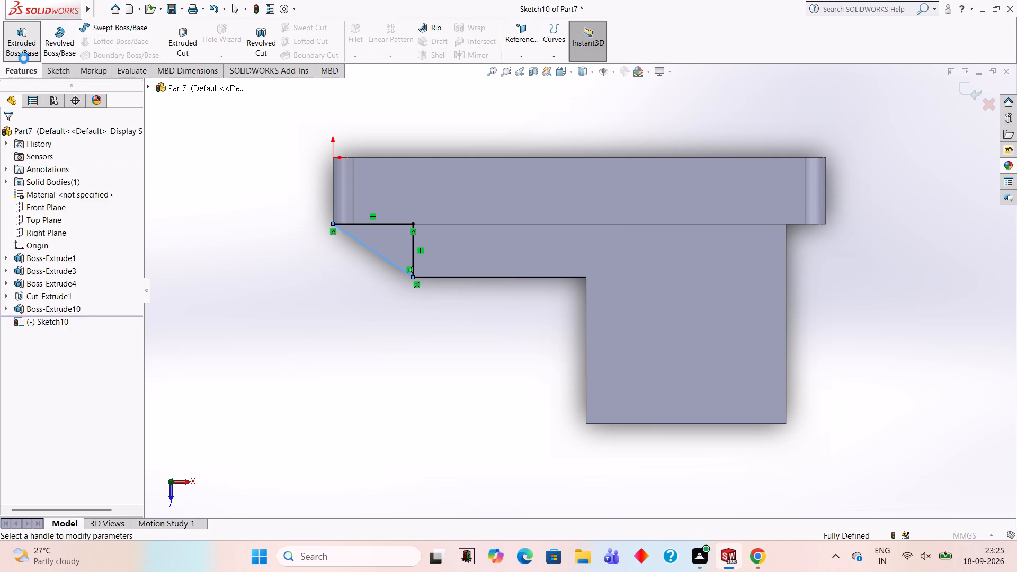
middle_click_drag(236, 150, 261, 144)
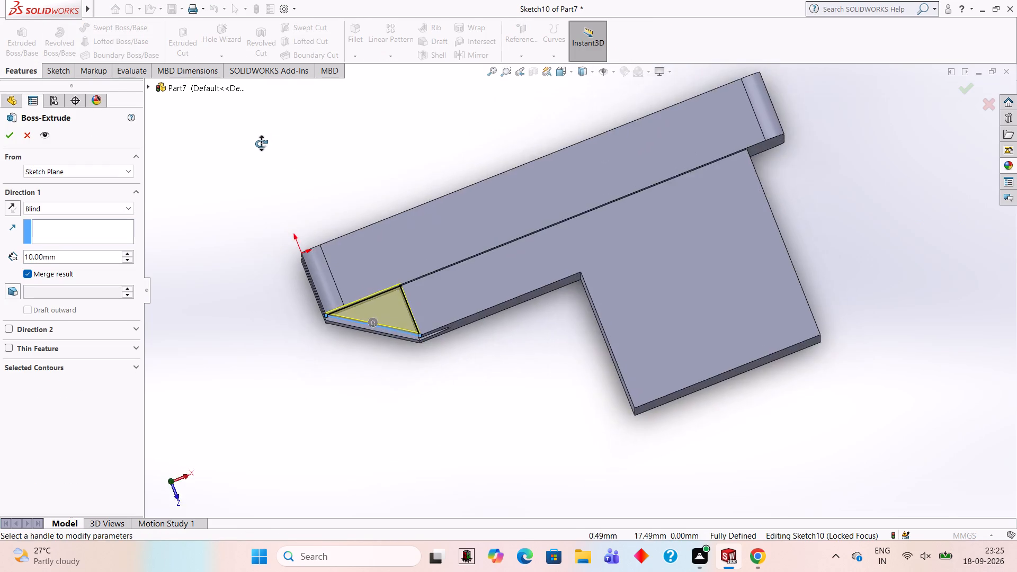
middle_click_drag(261, 144, 272, 148)
left_click(15, 202)
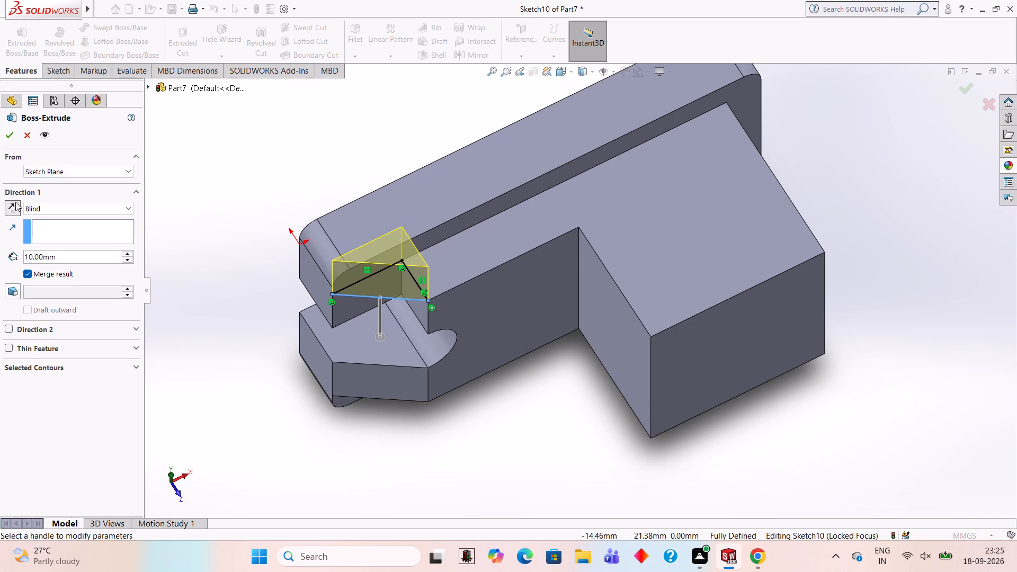
left_click(10, 137)
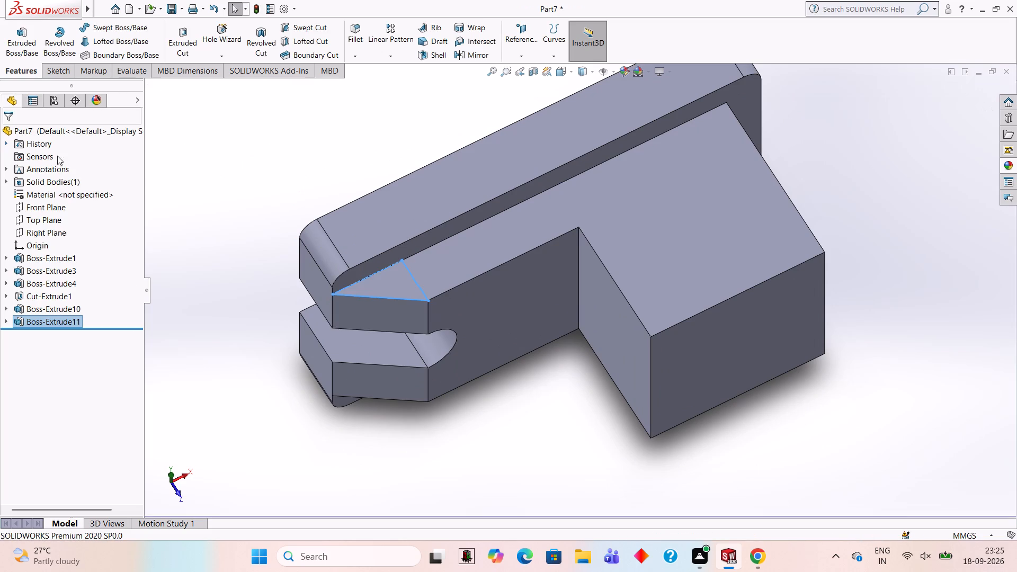
Sketch two 3 mm diameter circles on the plate's boss-side face, one near each corner along the upper long edge.
middle_click_drag(643, 311, 601, 119)
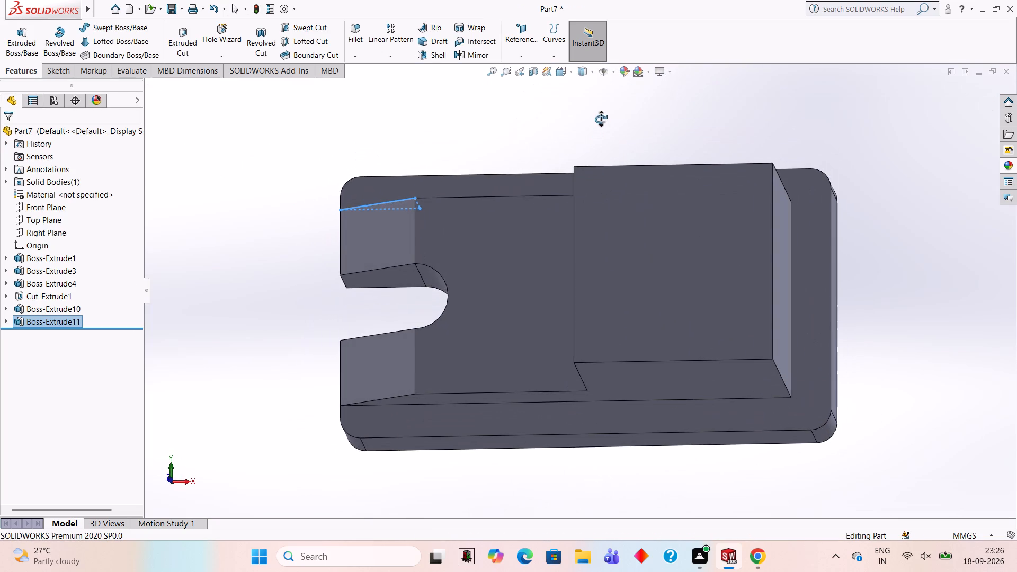
middle_click_drag(601, 119, 600, 168)
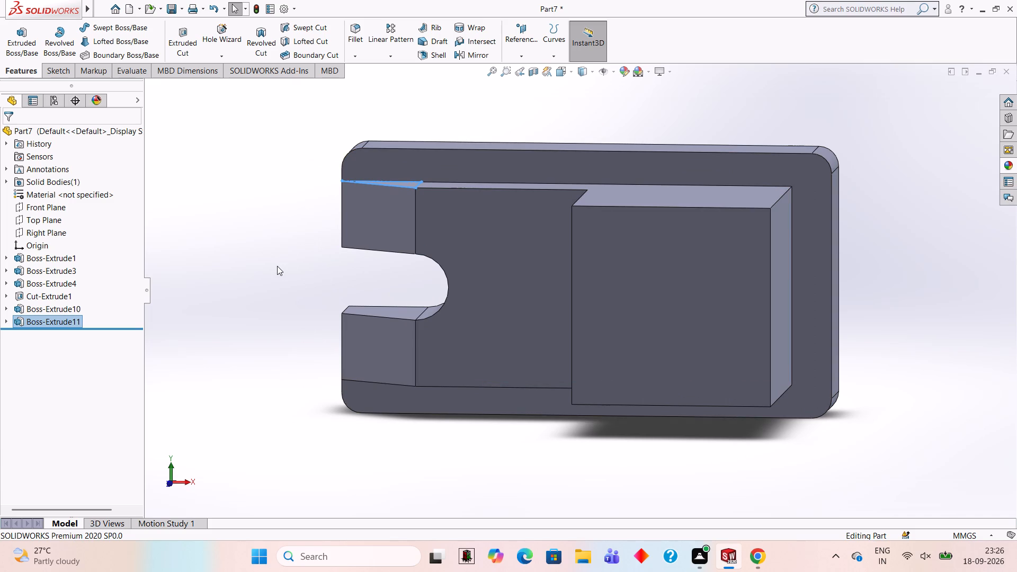
left_click(263, 163)
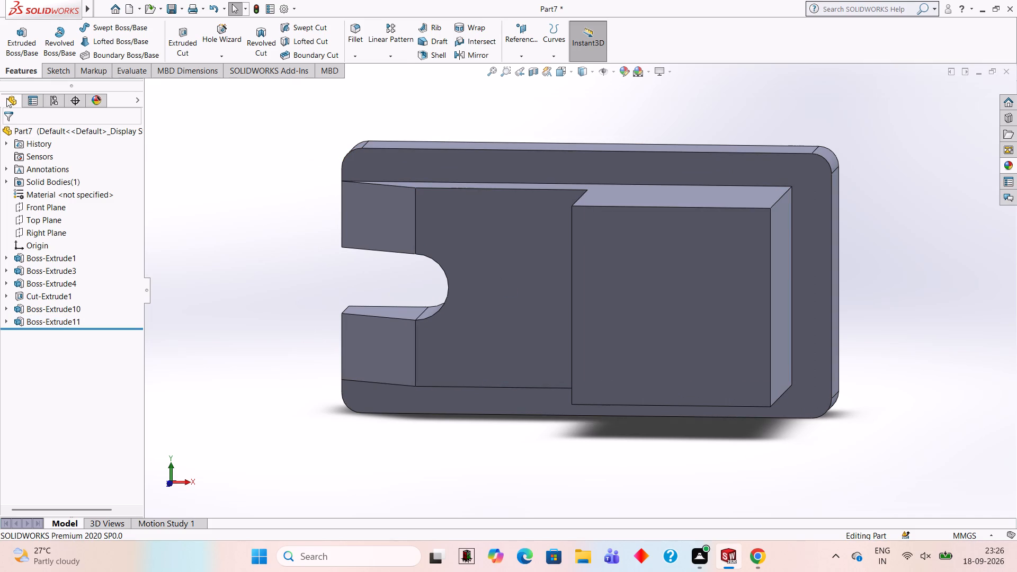
left_click(55, 67)
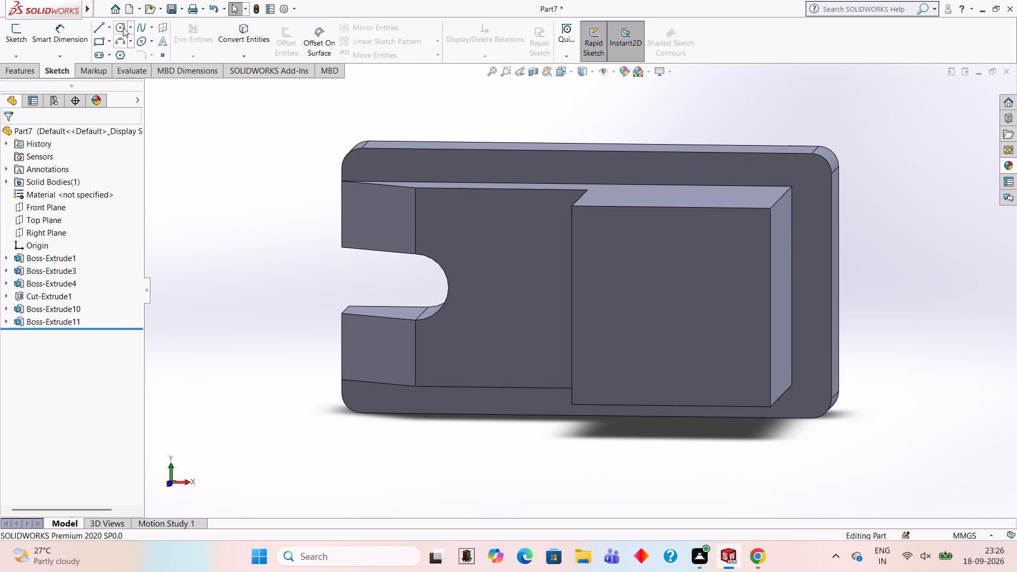
left_click(123, 28)
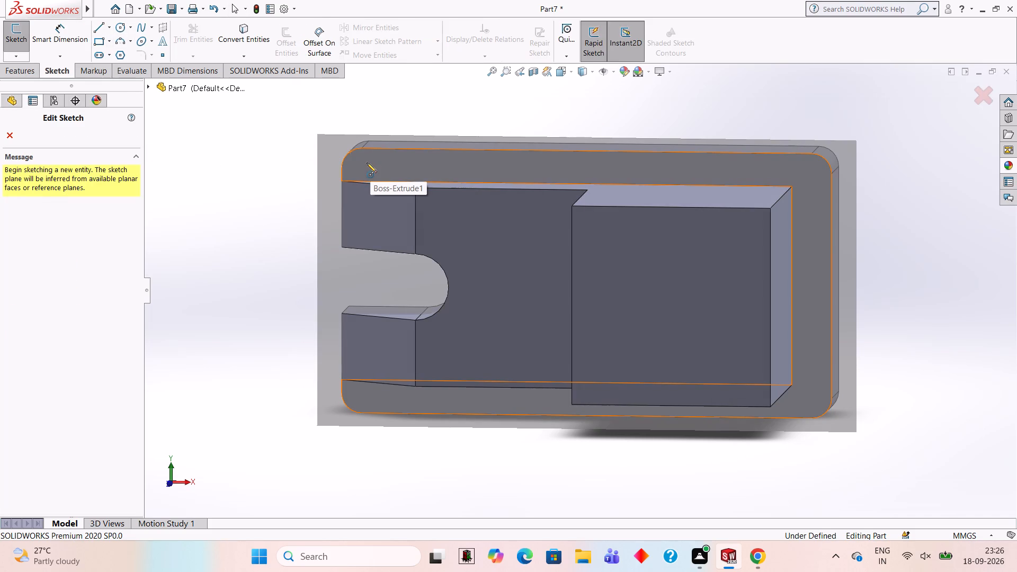
left_click(367, 163)
key("3")
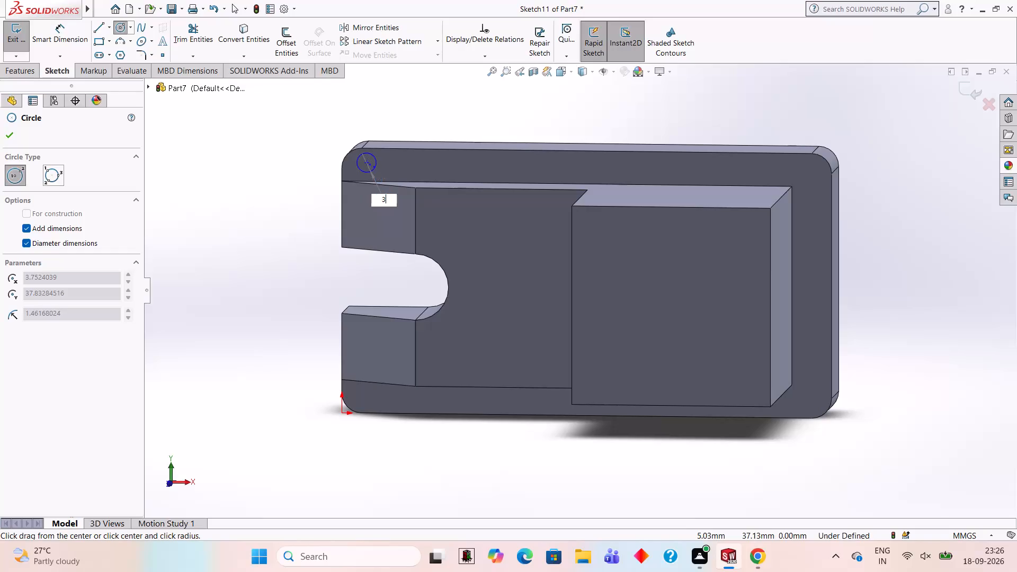
key("Return")
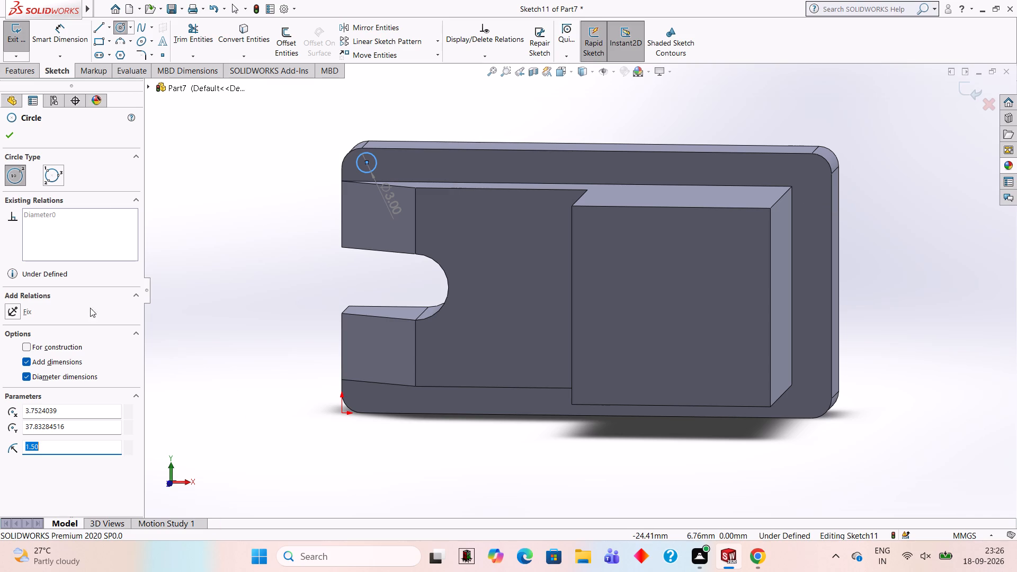
left_click(807, 169)
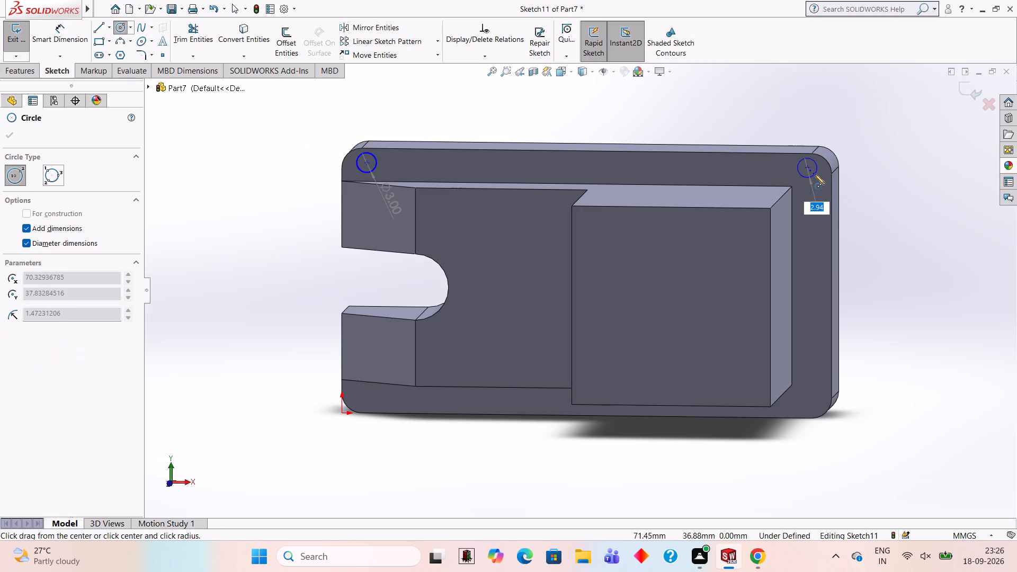
key("3")
key("Return")
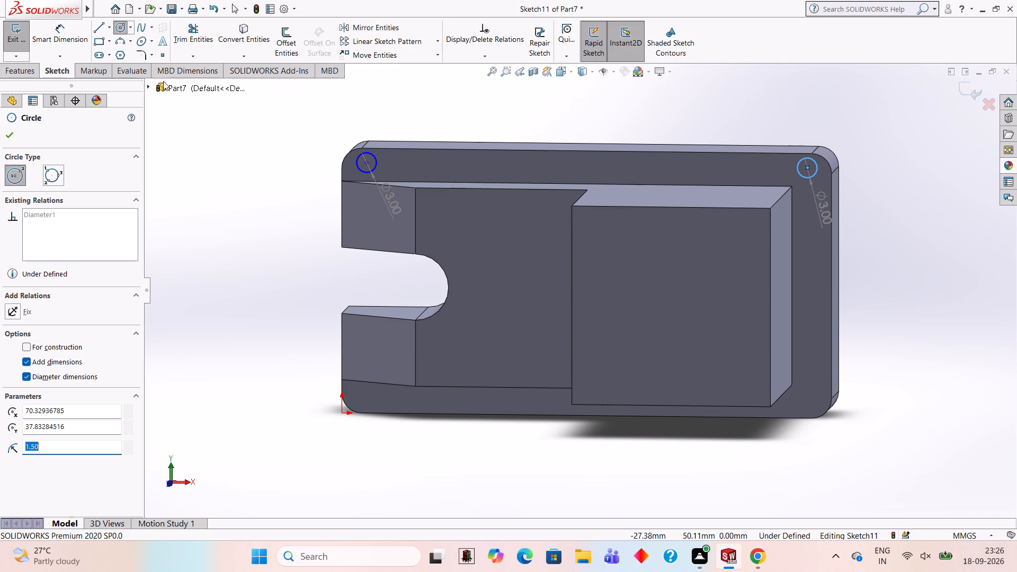
Dimension the horizontal distance between the two circle centres, set it to 68 mm, and undo that value change.
left_click(69, 43)
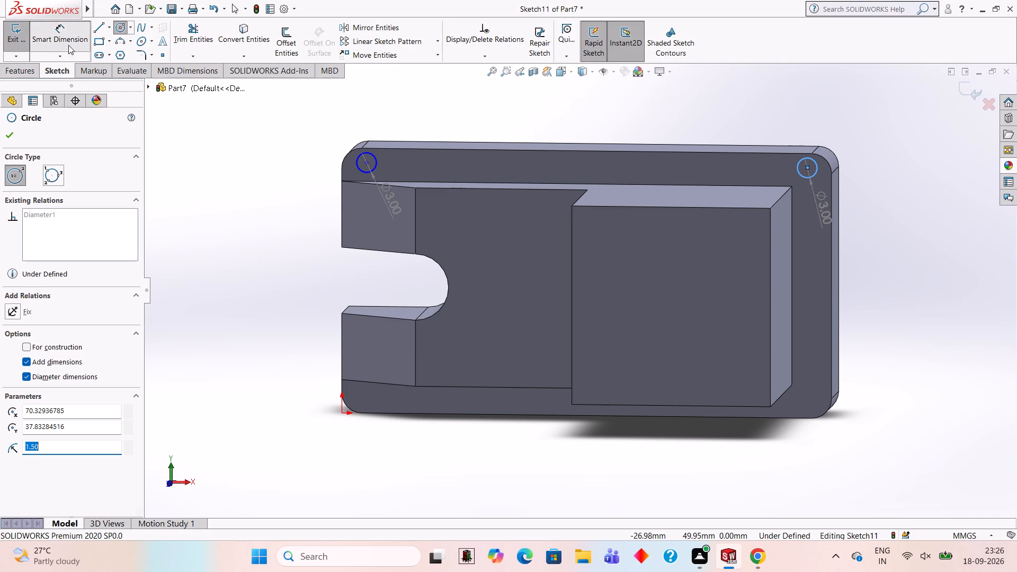
left_click(365, 160)
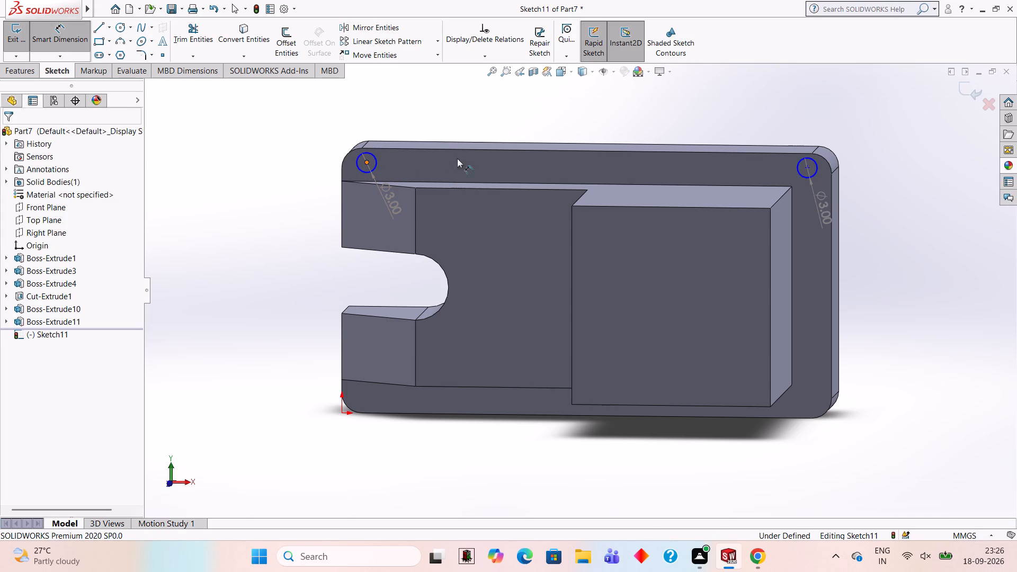
left_click(805, 166)
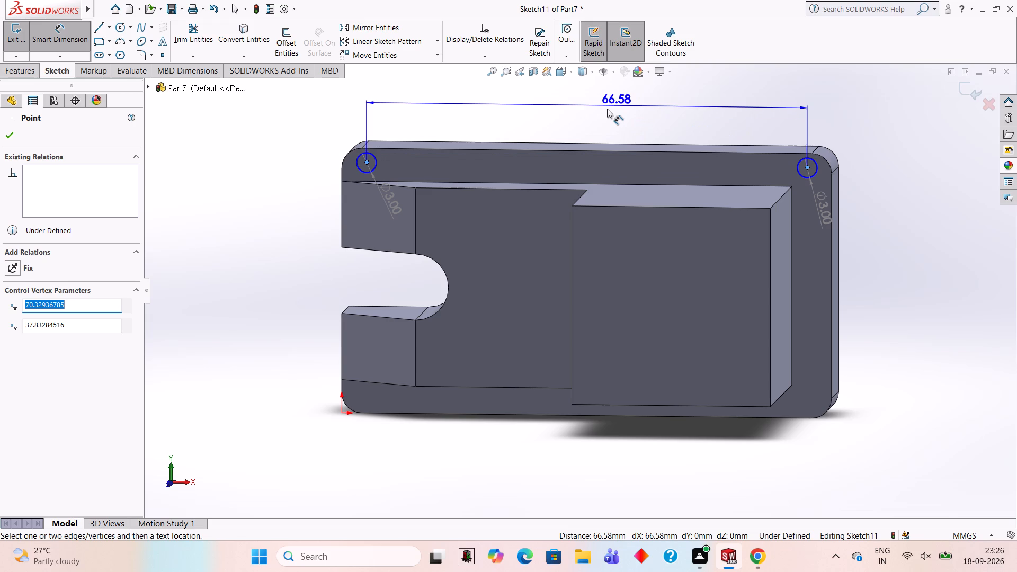
left_click(607, 109)
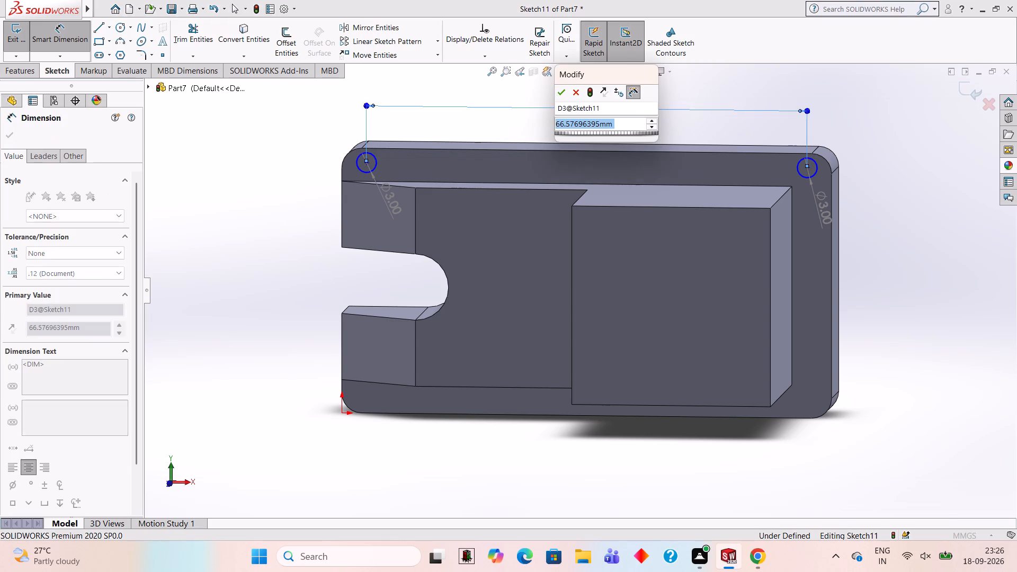
key("6")
key("8")
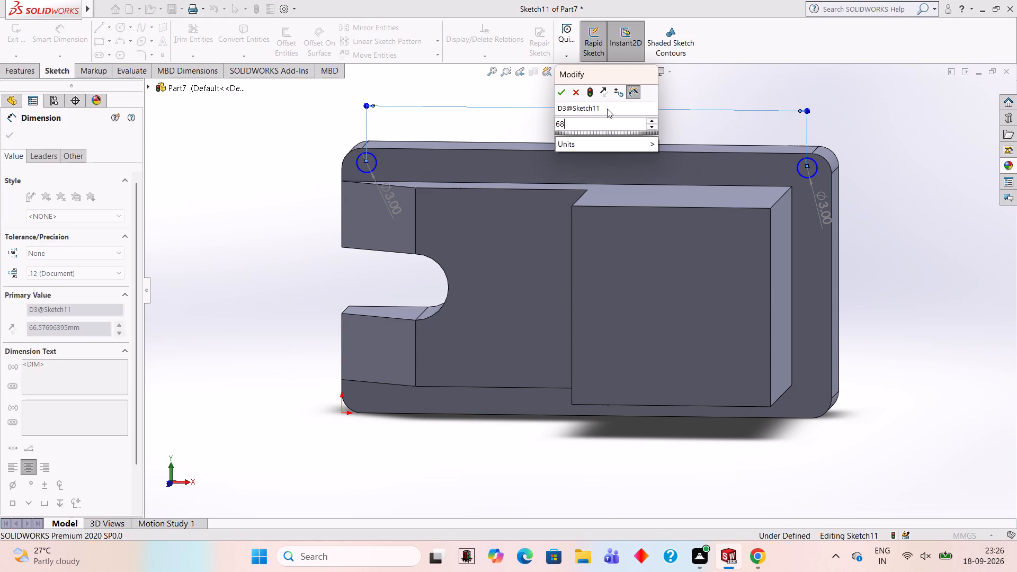
key("Return")
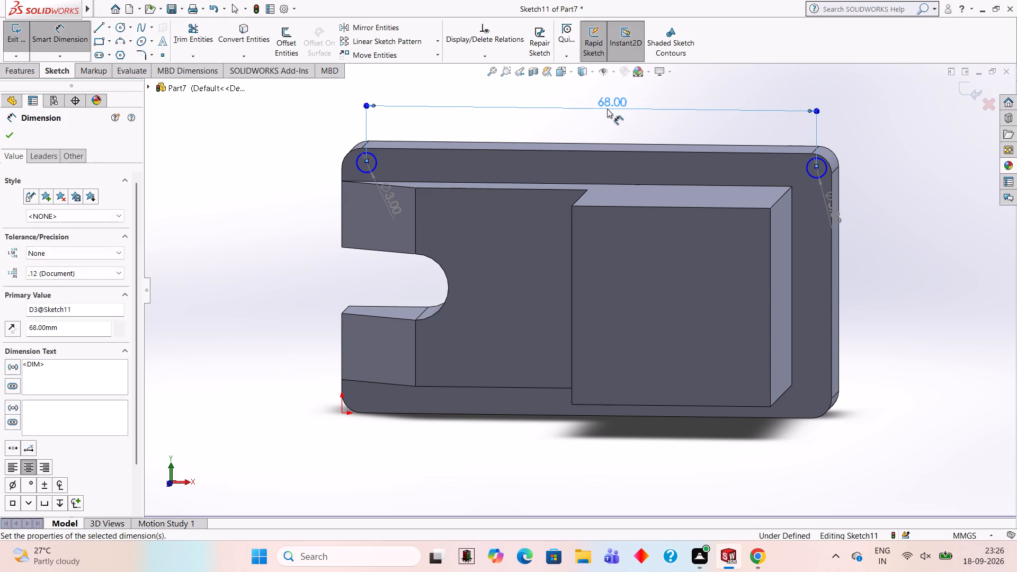
key("ctrl+z")
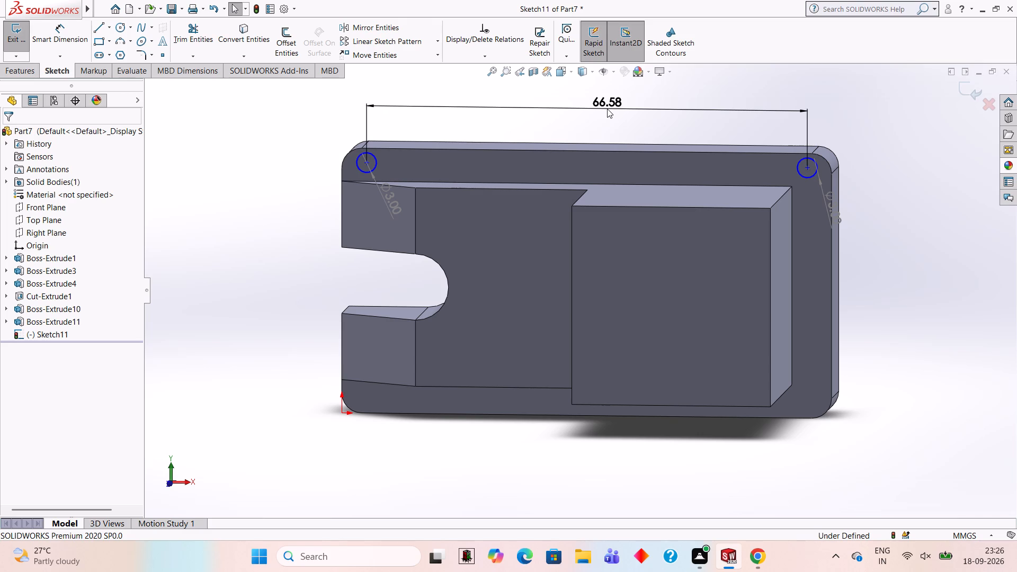
left_click(175, 120)
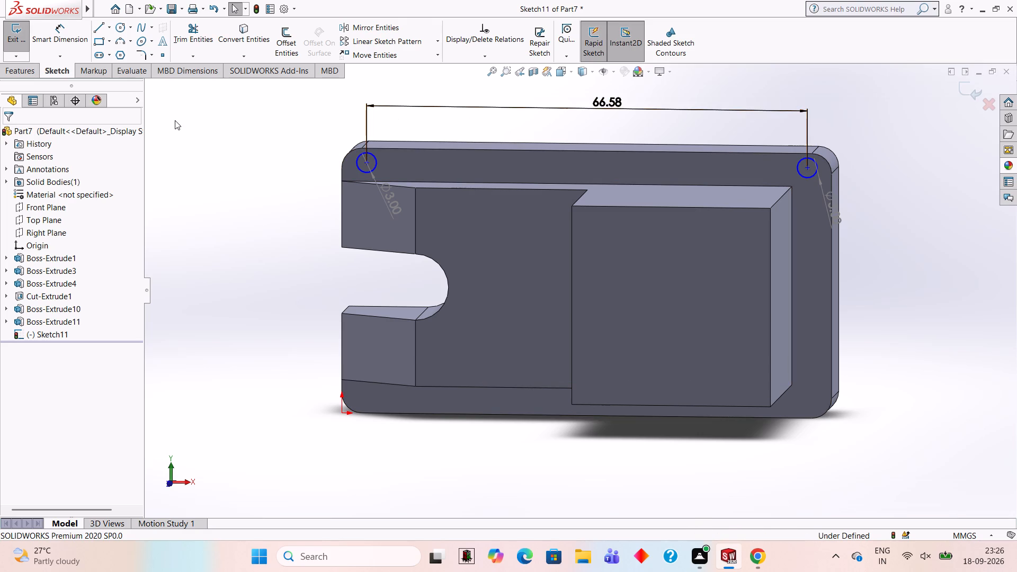
key("Escape")
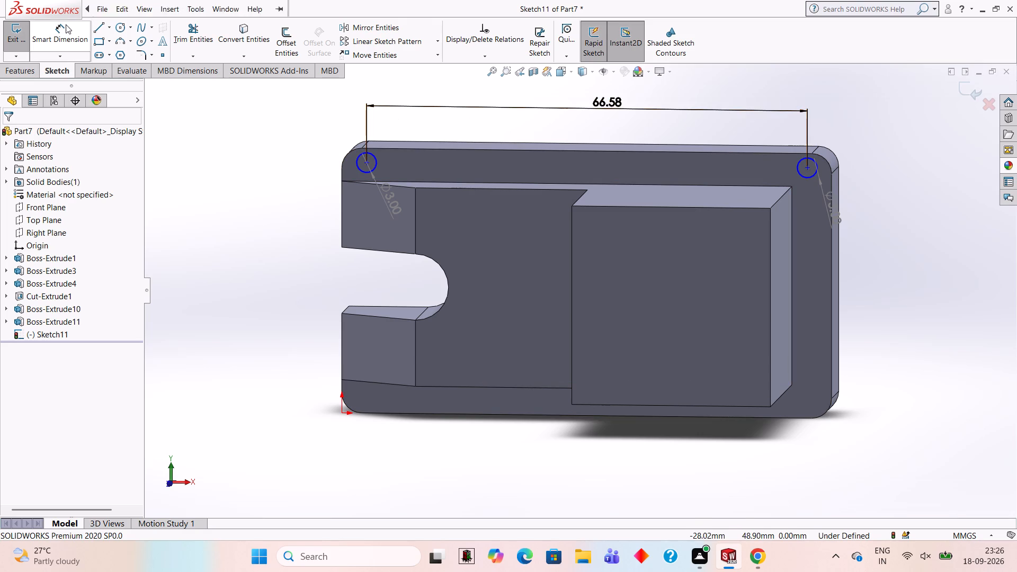
Dimension the centre of the circle at the slotted end 3 mm from the side block's upper edge.
left_click(66, 24)
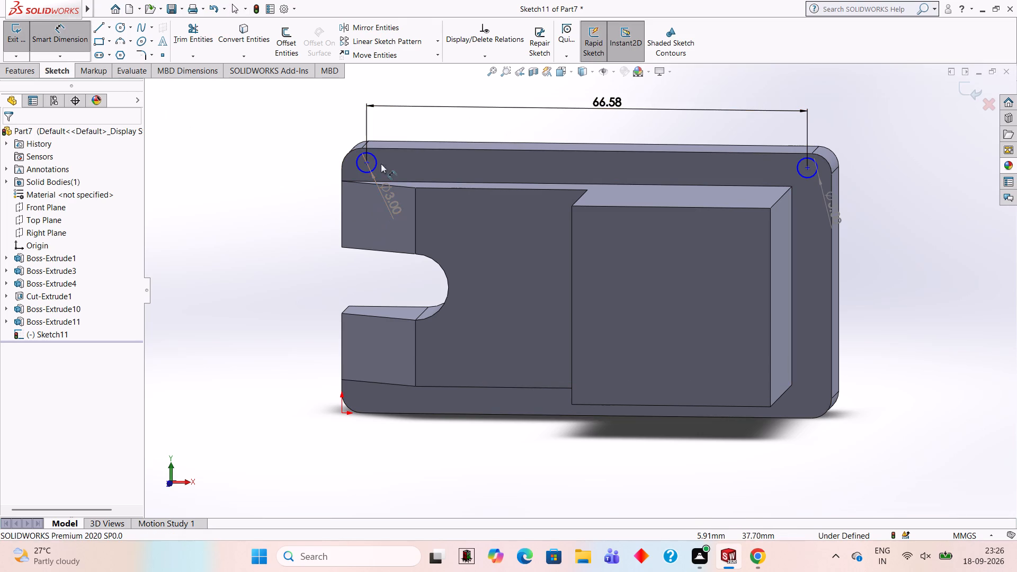
left_click(367, 163)
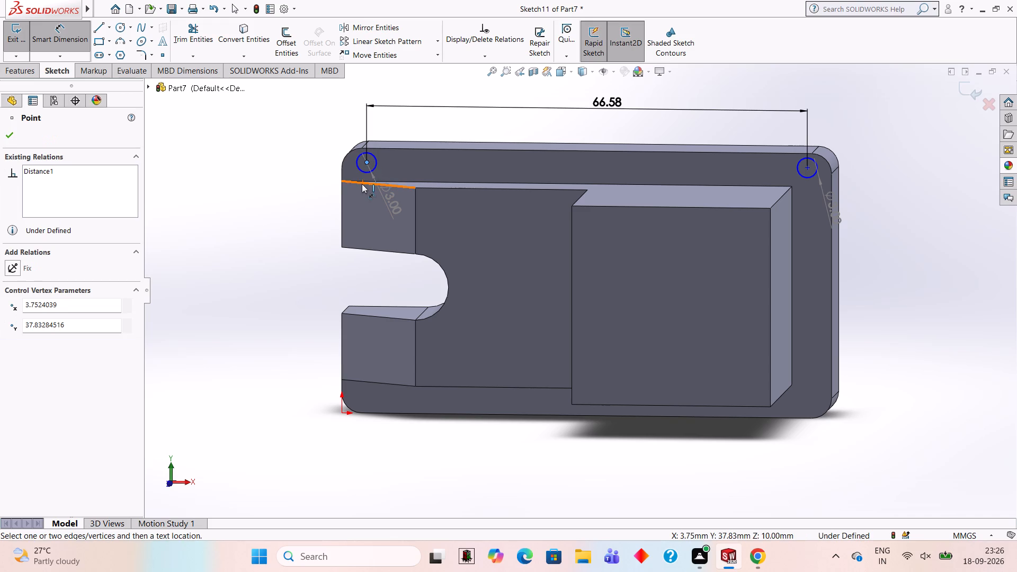
left_click(367, 181)
left_click(274, 176)
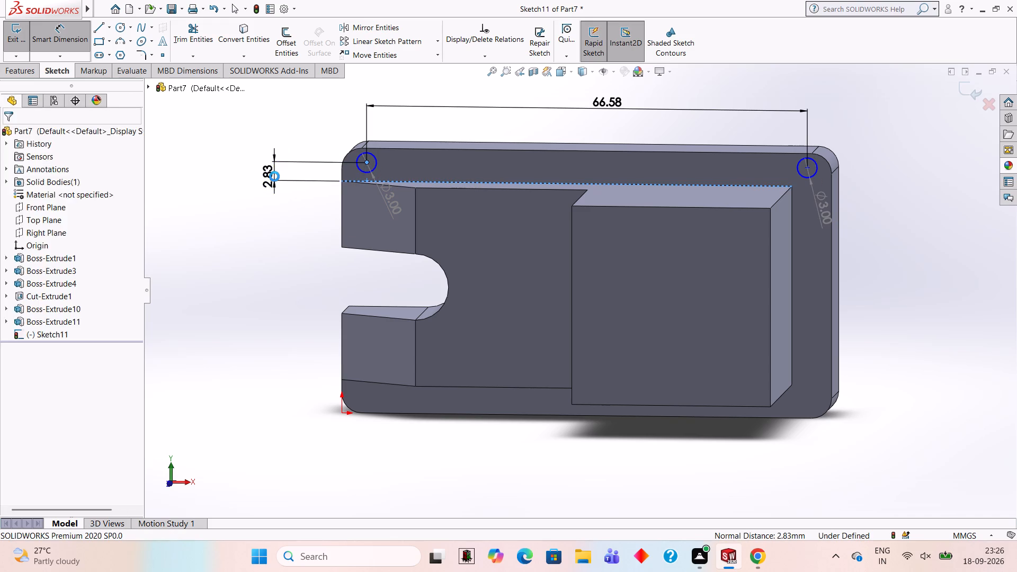
key("3")
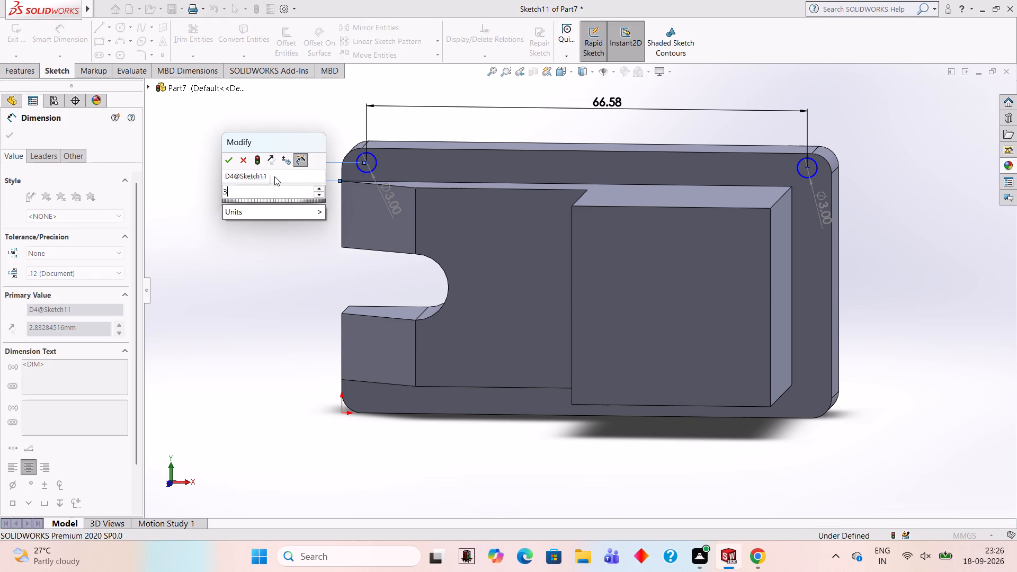
key("Return")
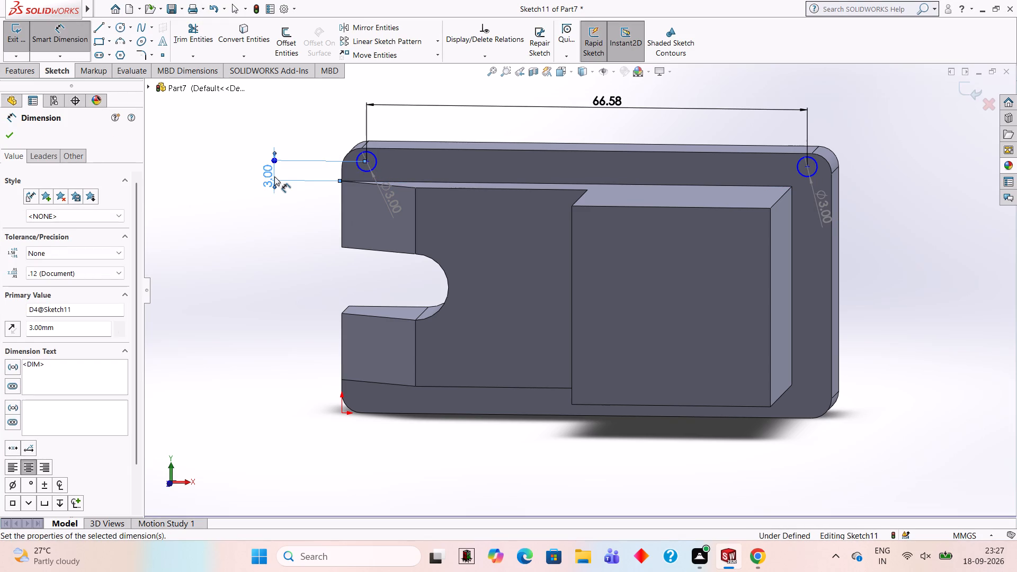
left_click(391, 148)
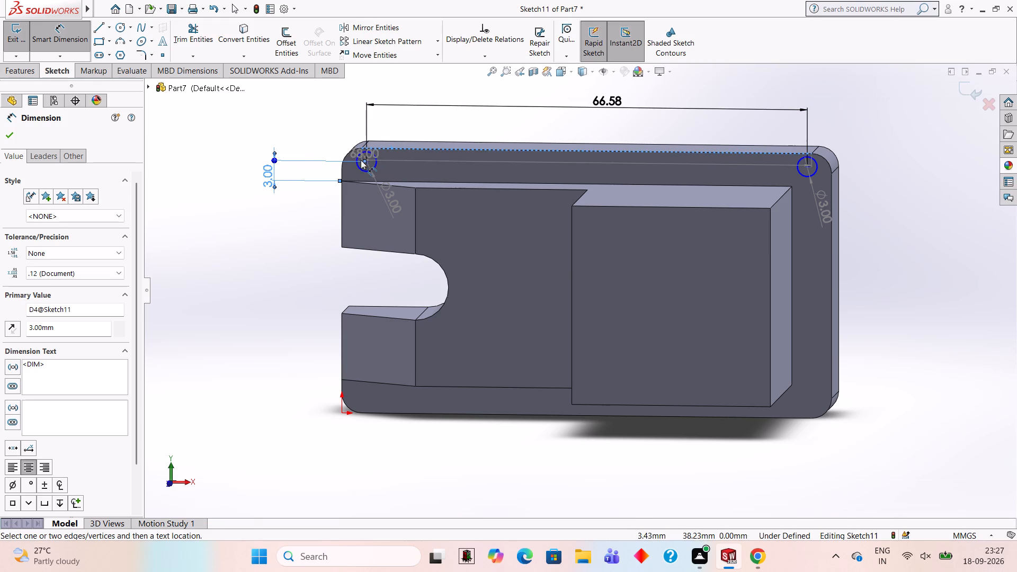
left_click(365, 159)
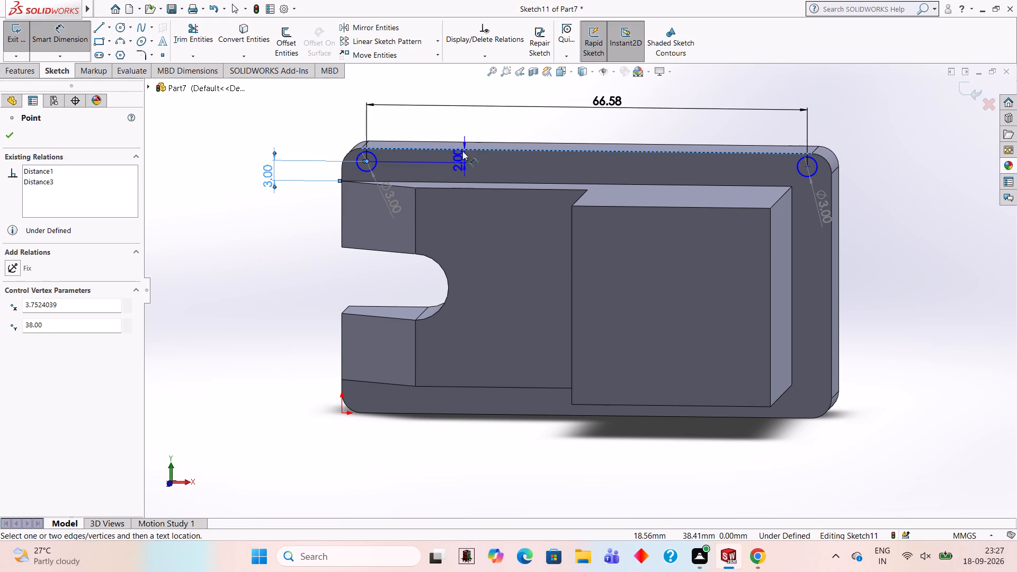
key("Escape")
Undo the 3 mm position dimension of the slotted-end circle and the horizontal dimension between the two circle centres.
key("ctrl+z")
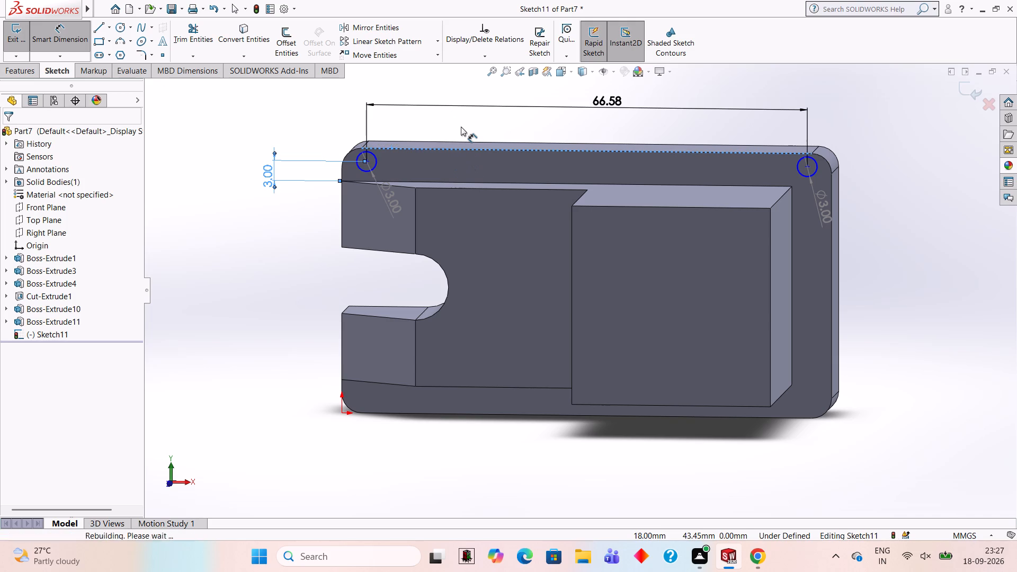
key("ctrl+z")
key("ctrl+z")
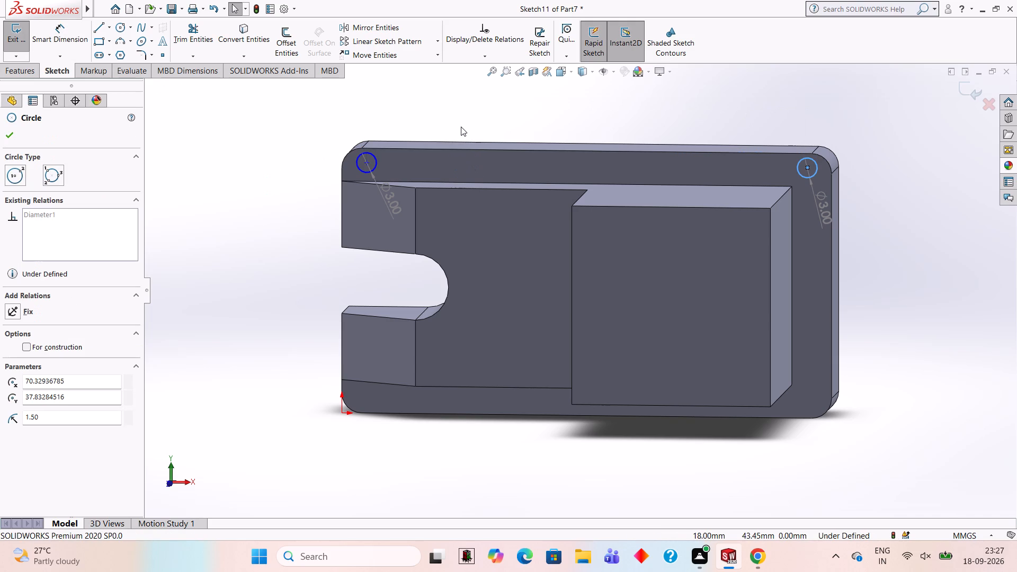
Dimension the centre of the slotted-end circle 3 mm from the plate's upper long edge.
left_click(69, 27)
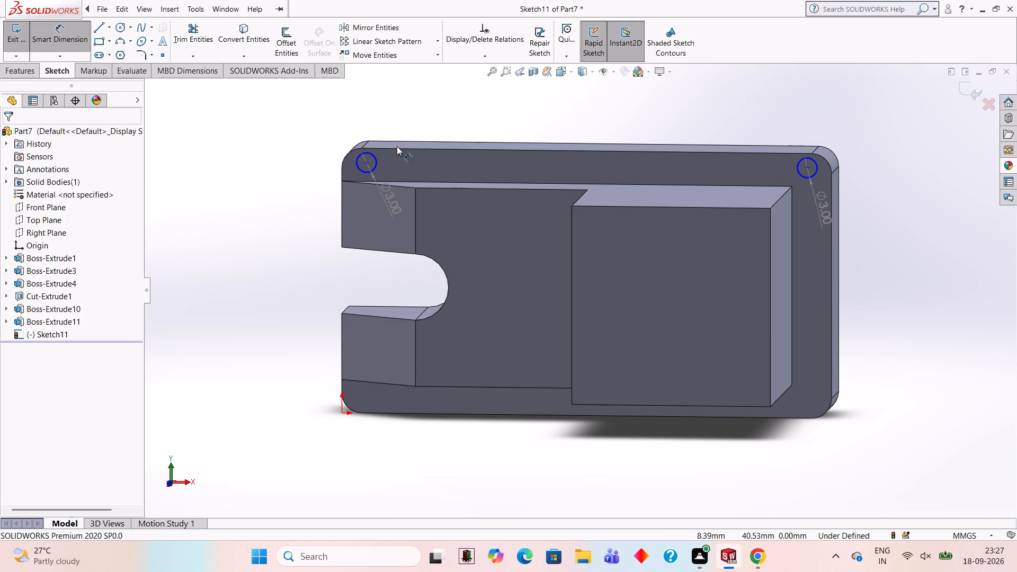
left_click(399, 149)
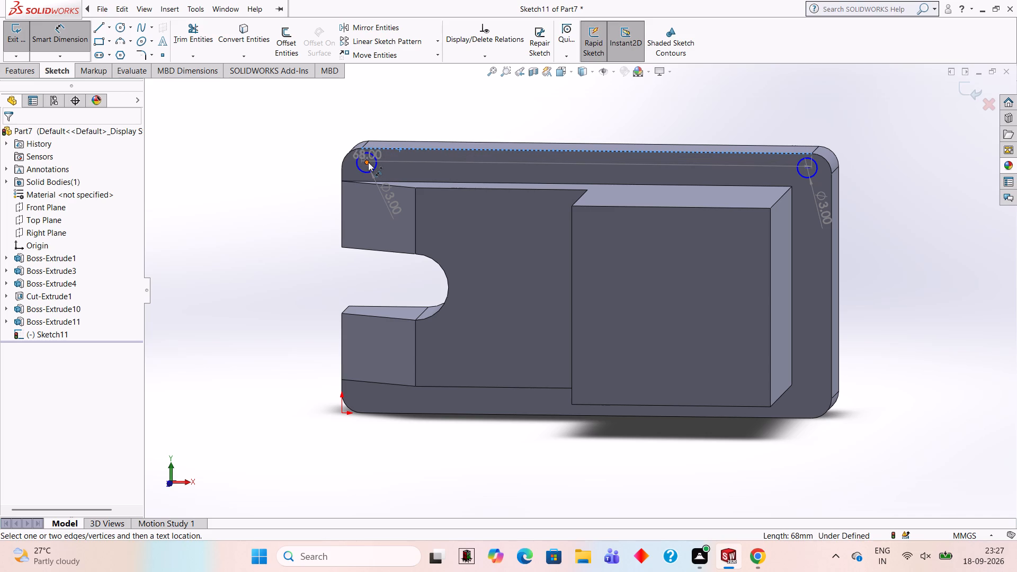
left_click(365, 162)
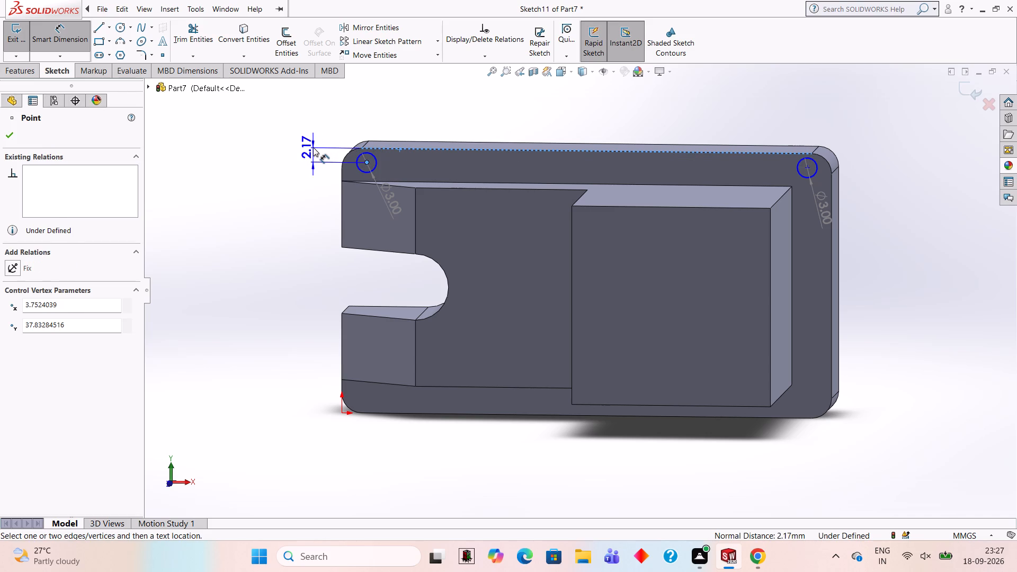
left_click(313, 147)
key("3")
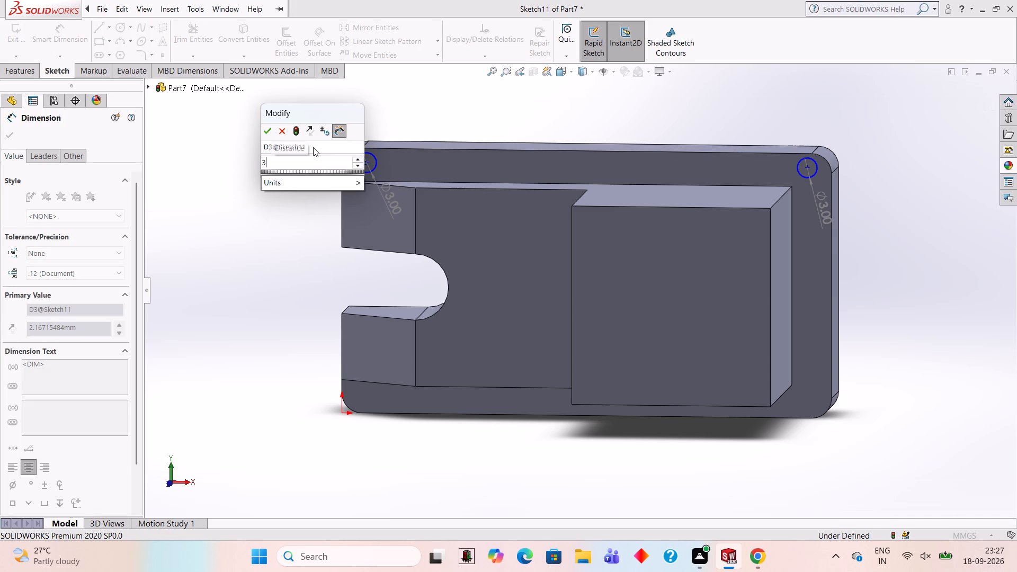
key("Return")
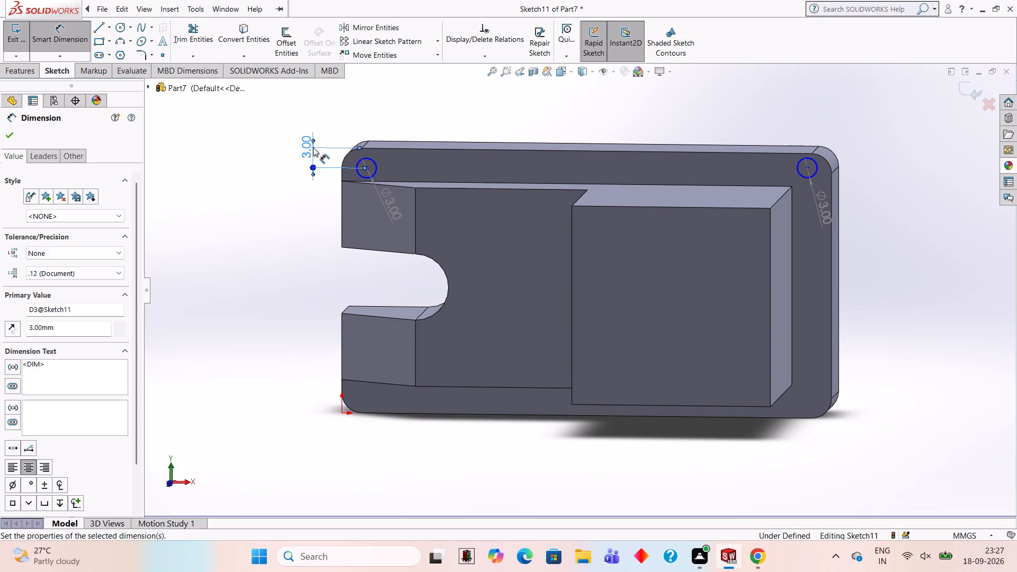
Undo the circle's edge dimension and both 3 mm diameter circles, leaving the sketch empty.
key("ctrl+z")
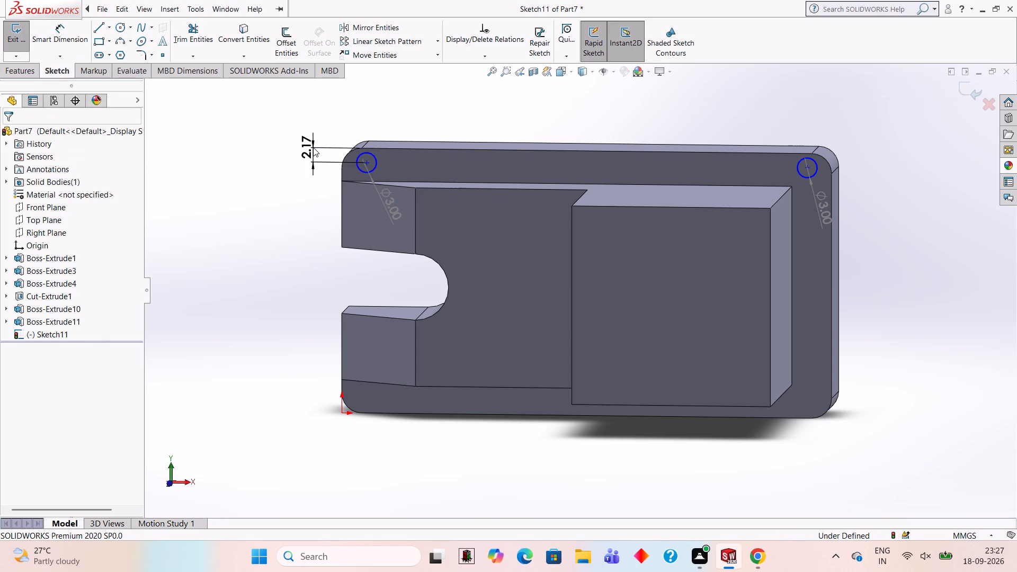
key("ctrl+z")
key("ctrl+z")
key("ctrl+z")
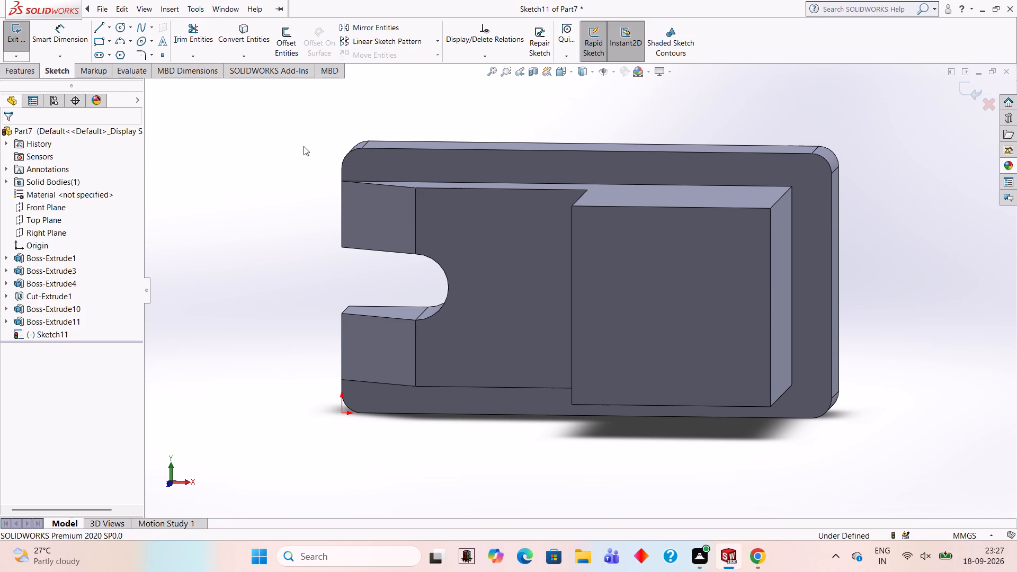
Sketch two horizontally aligned 2 mm diameter circles on the plate face, one near each corner along the upper long edge.
left_click(122, 28)
left_click(370, 164)
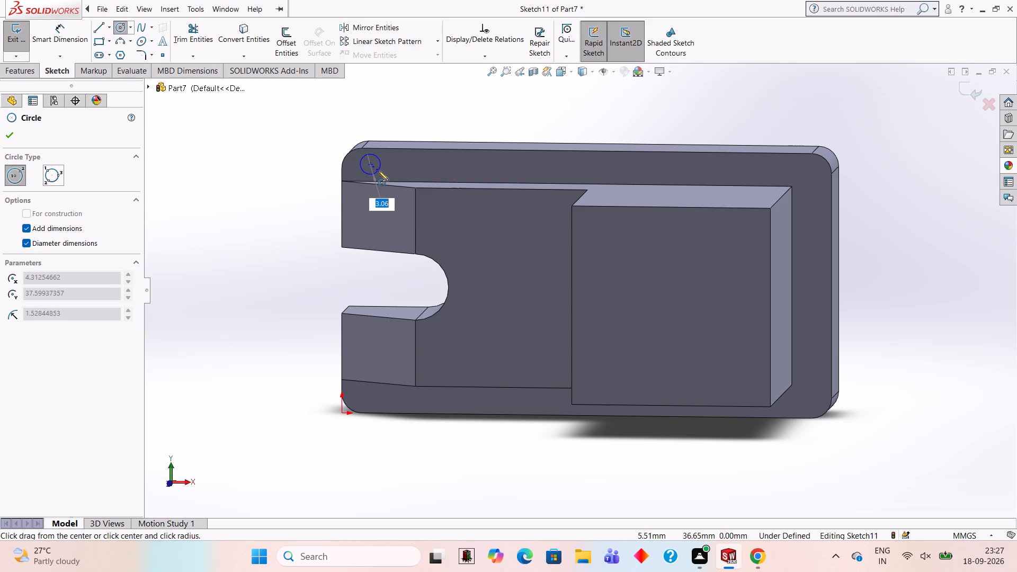
key("2")
key("Return")
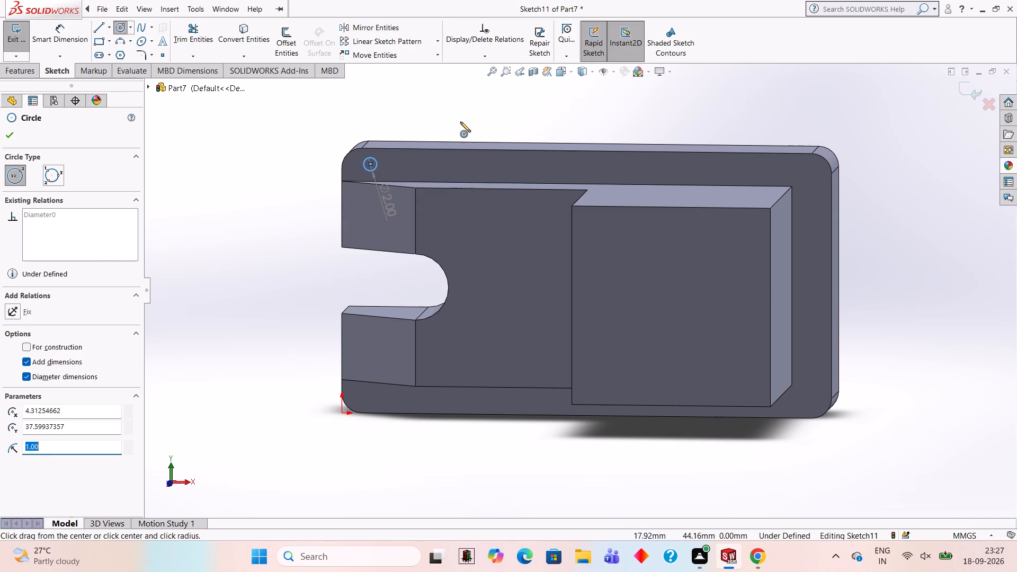
left_click(802, 169)
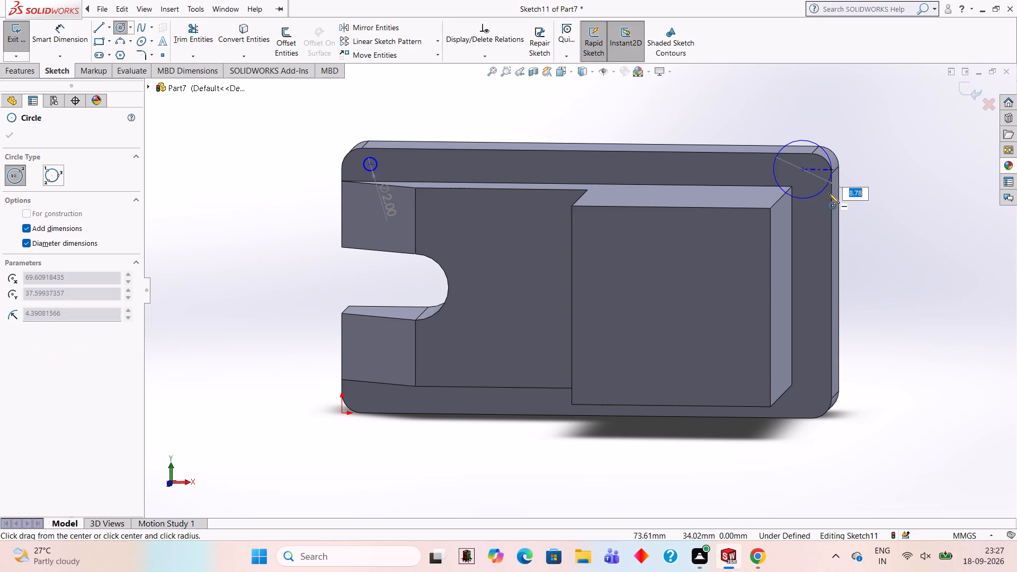
key("2")
key("Return")
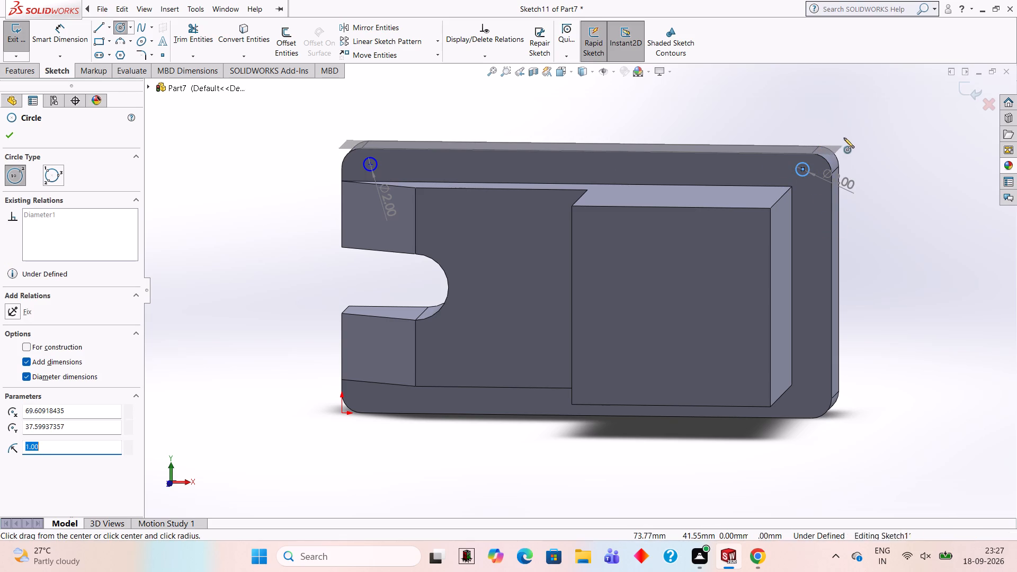
Dimension the slotted-end circle's centre 3 mm from the plate's upper long edge and 3 mm from the adjacent short edge.
left_click(66, 32)
left_click(381, 148)
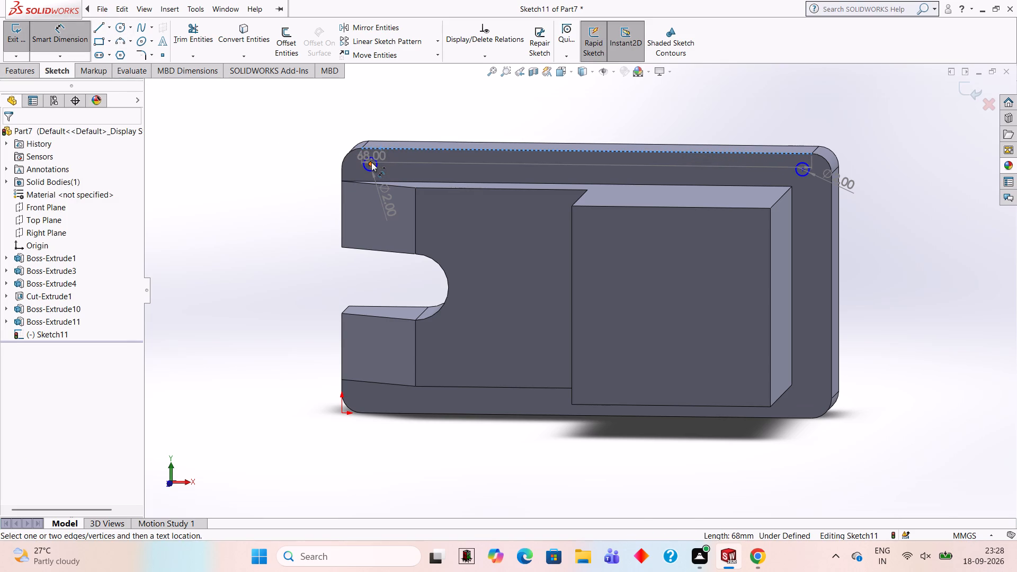
left_click(371, 162)
left_click(284, 146)
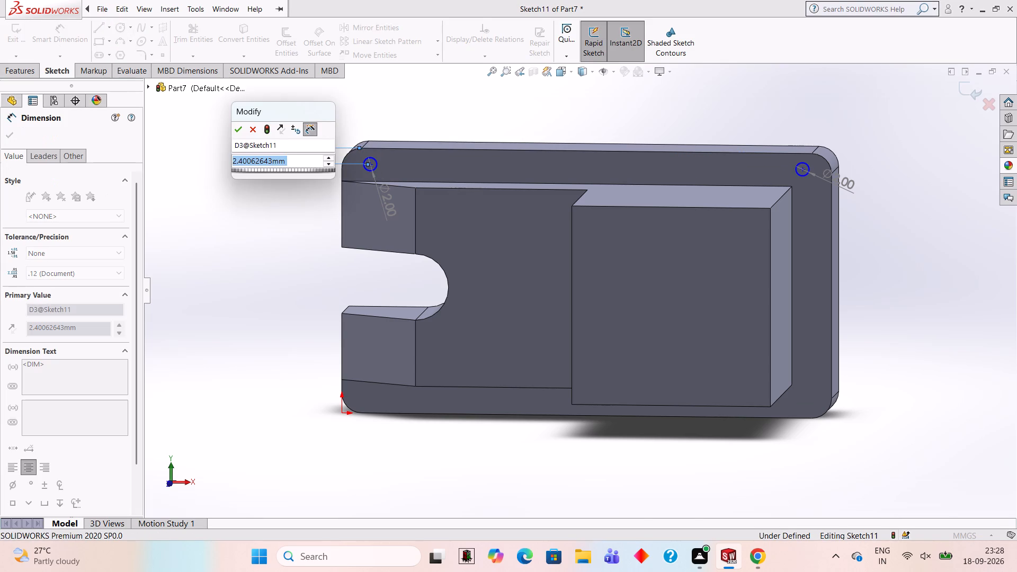
key("3")
key("Return")
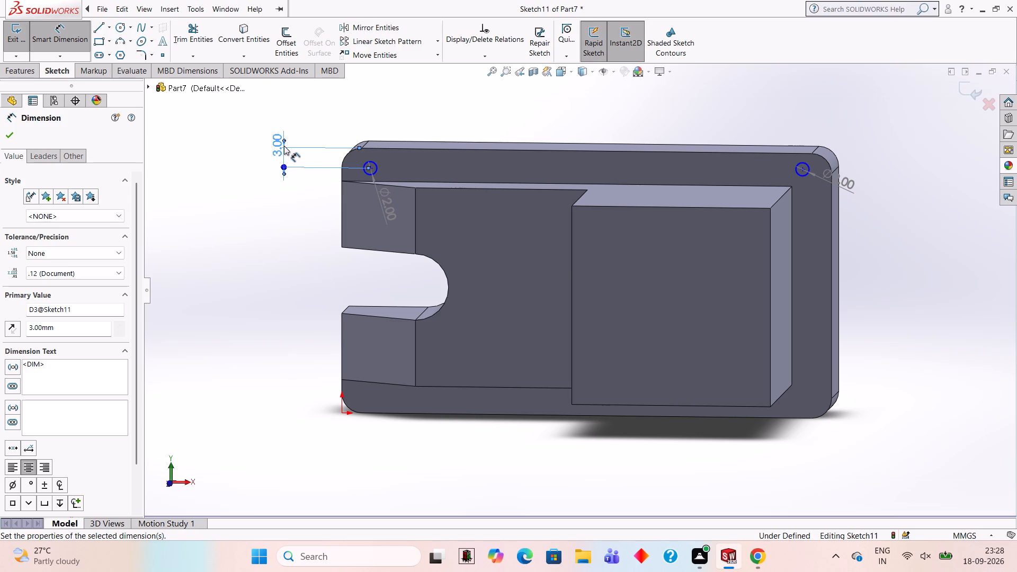
left_click(342, 175)
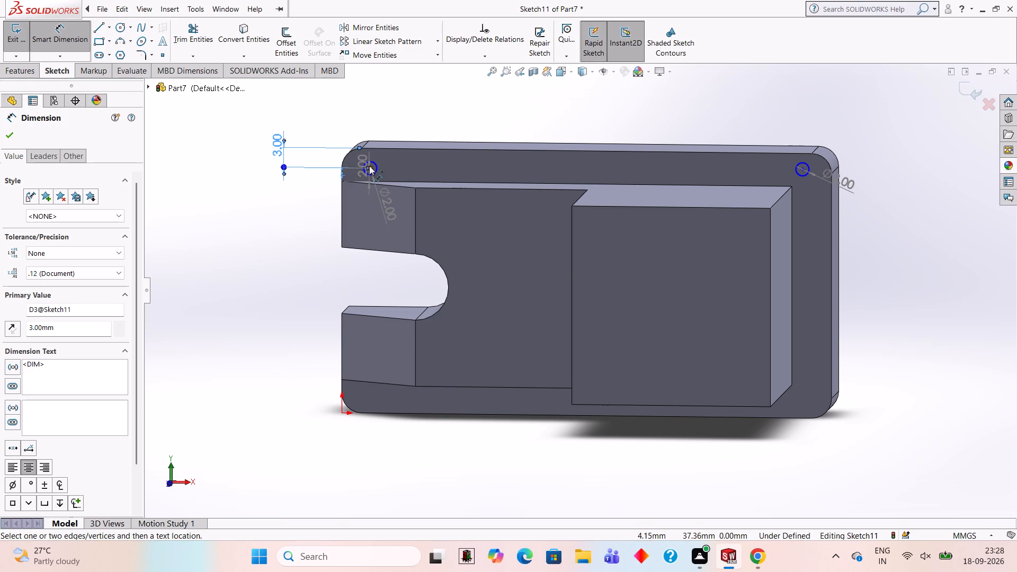
left_click(370, 166)
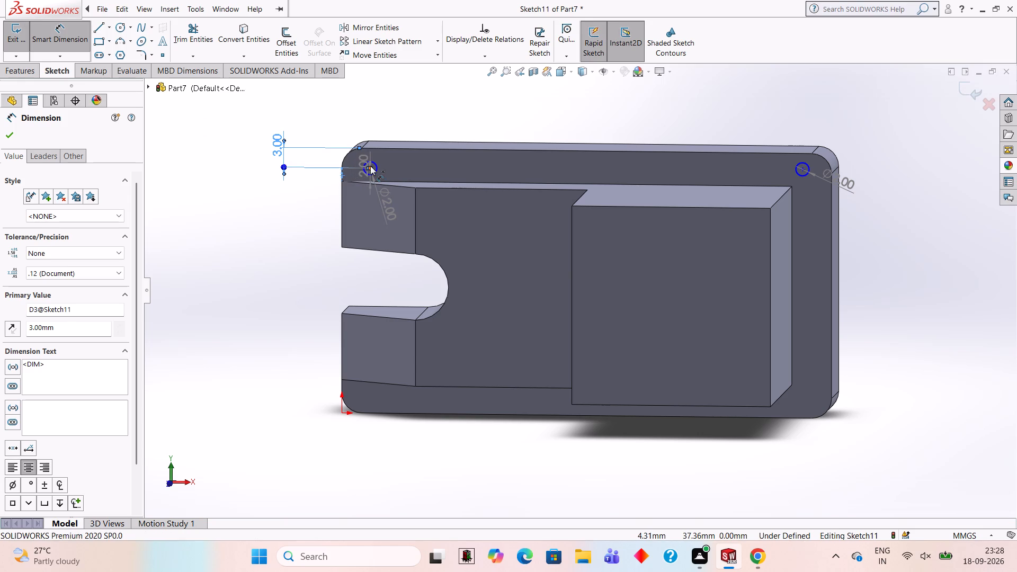
left_click(360, 91)
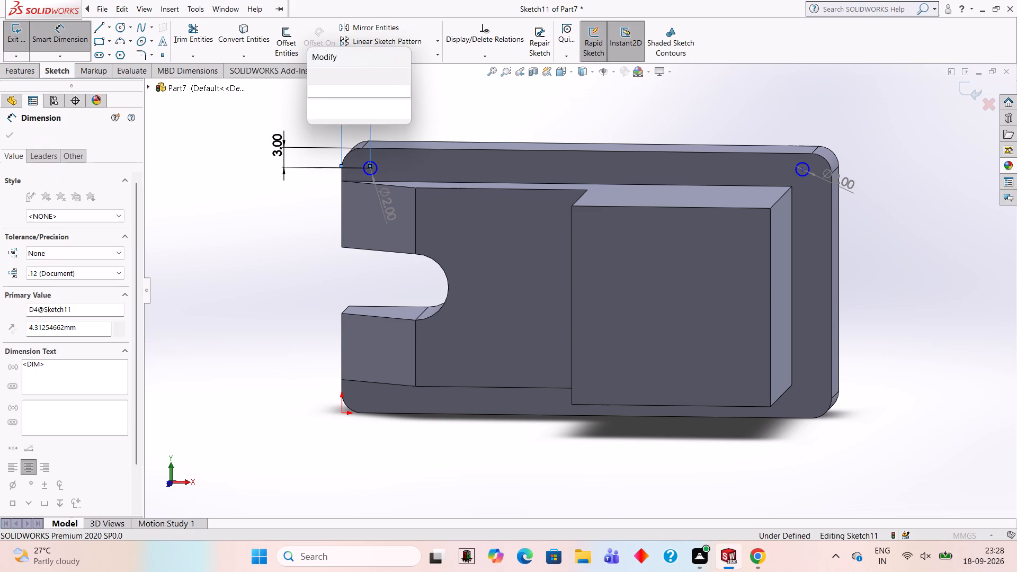
key("3")
key("Return")
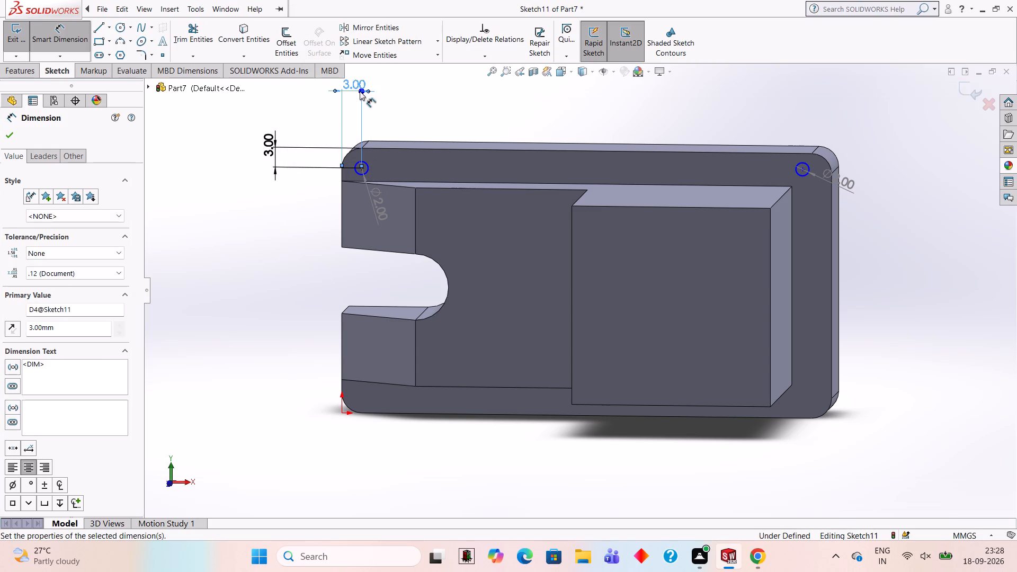
left_click(433, 114)
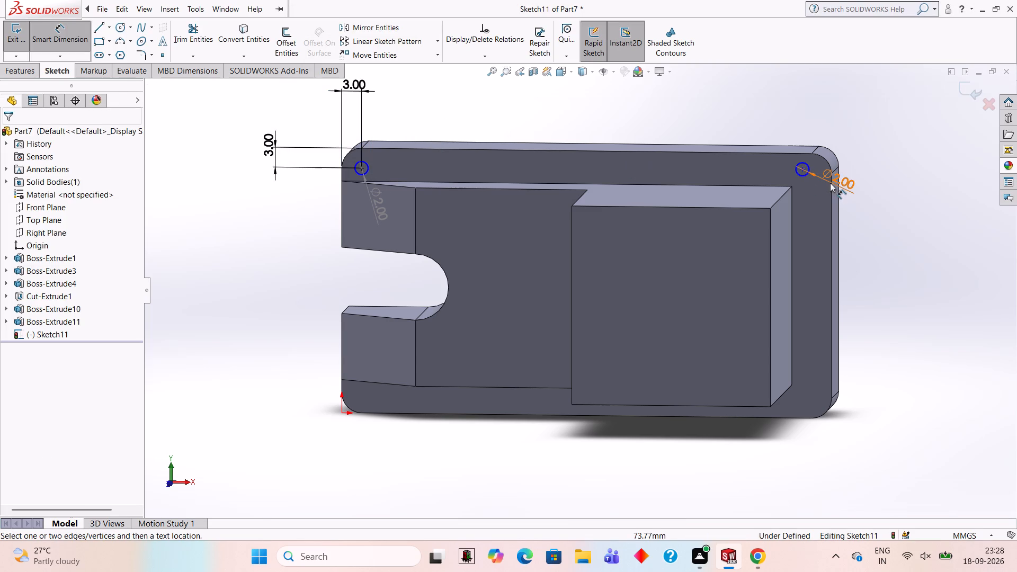
Dimension the boss-end circle's centre 3 mm from the plate's adjacent short edge and 3 mm from the upper long edge.
left_click(801, 168)
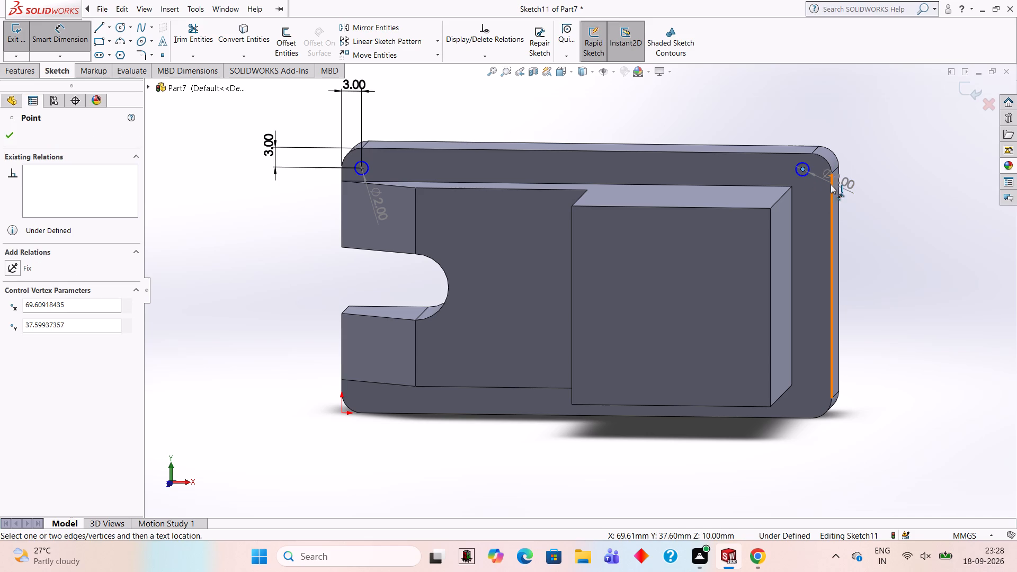
left_click(831, 185)
left_click(811, 106)
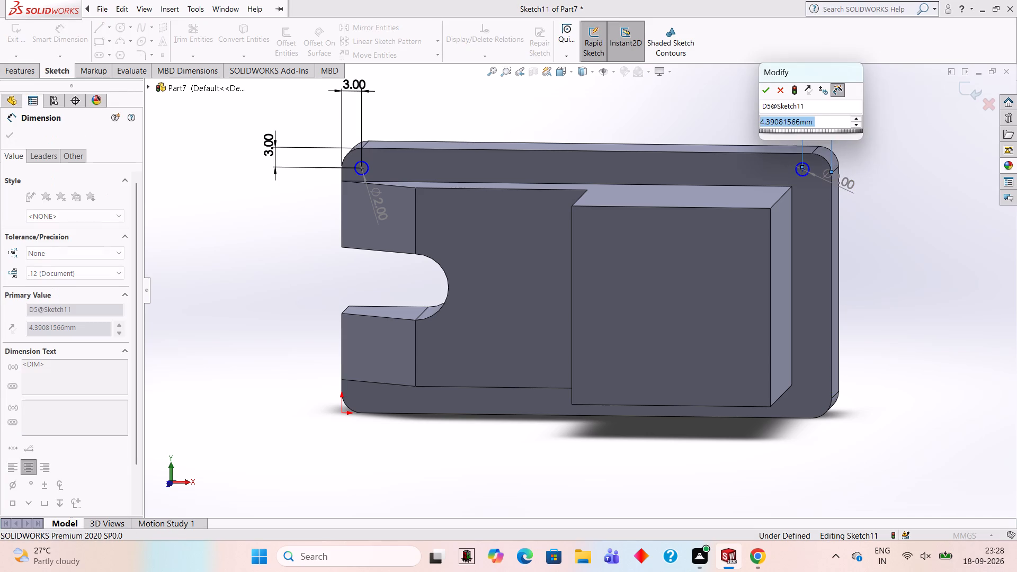
key("3")
key("Return")
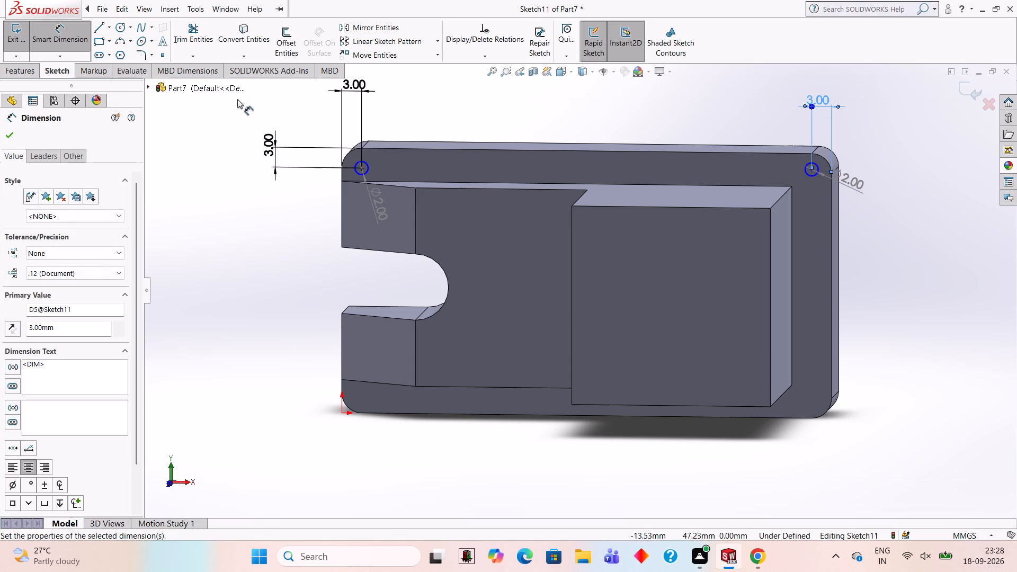
left_click(796, 154)
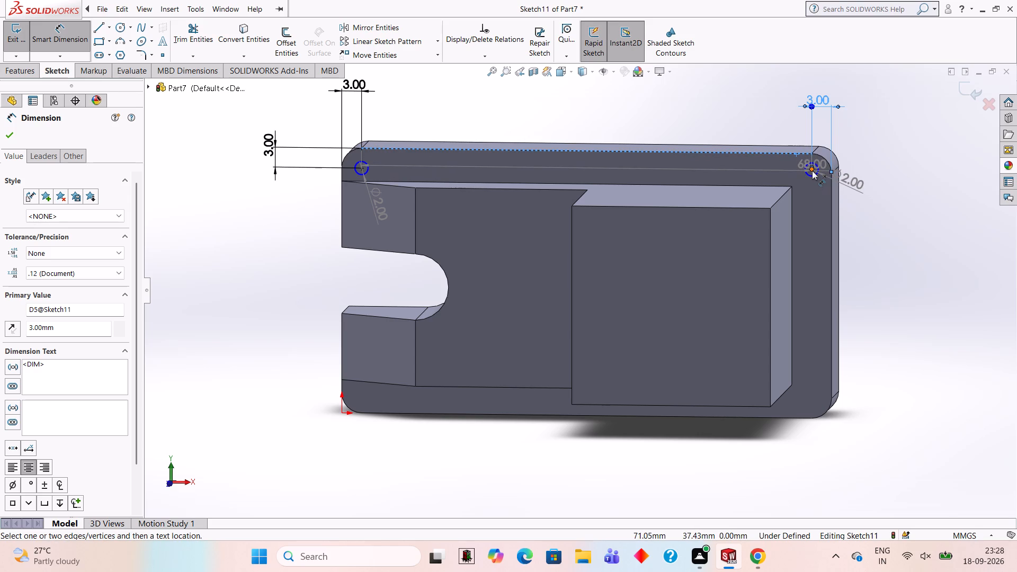
left_click(811, 170)
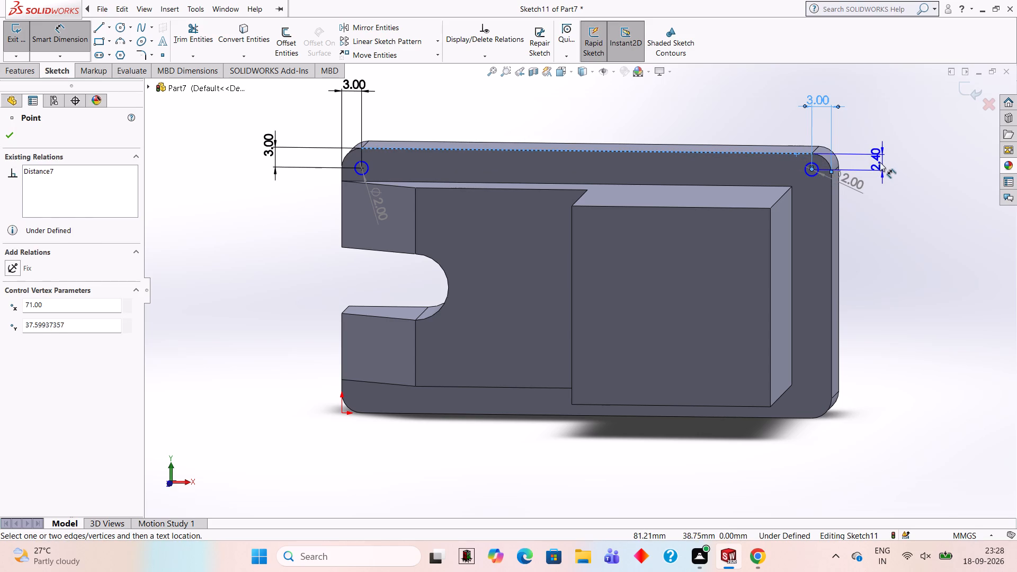
left_click(880, 162)
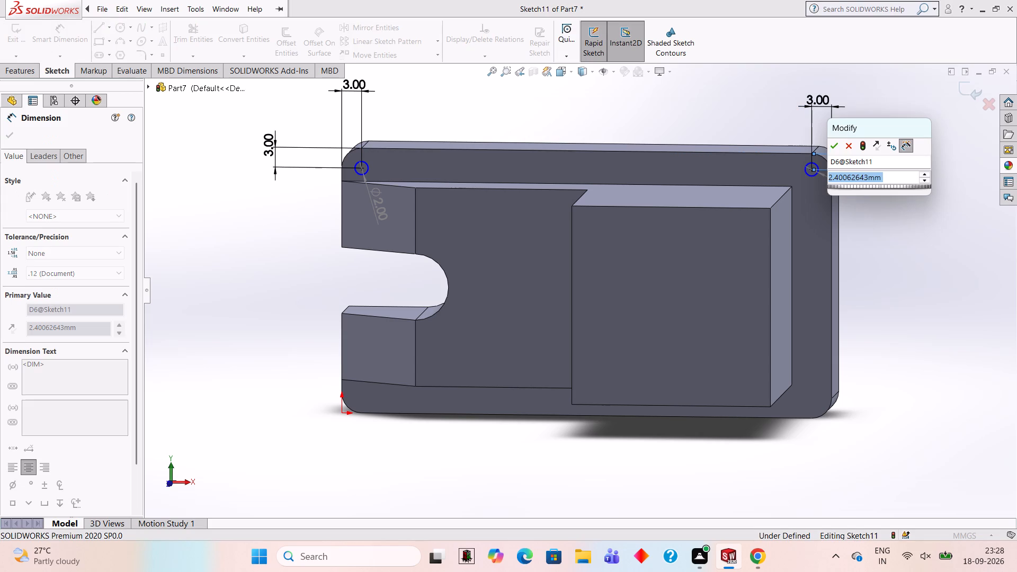
key("3")
key("Return")
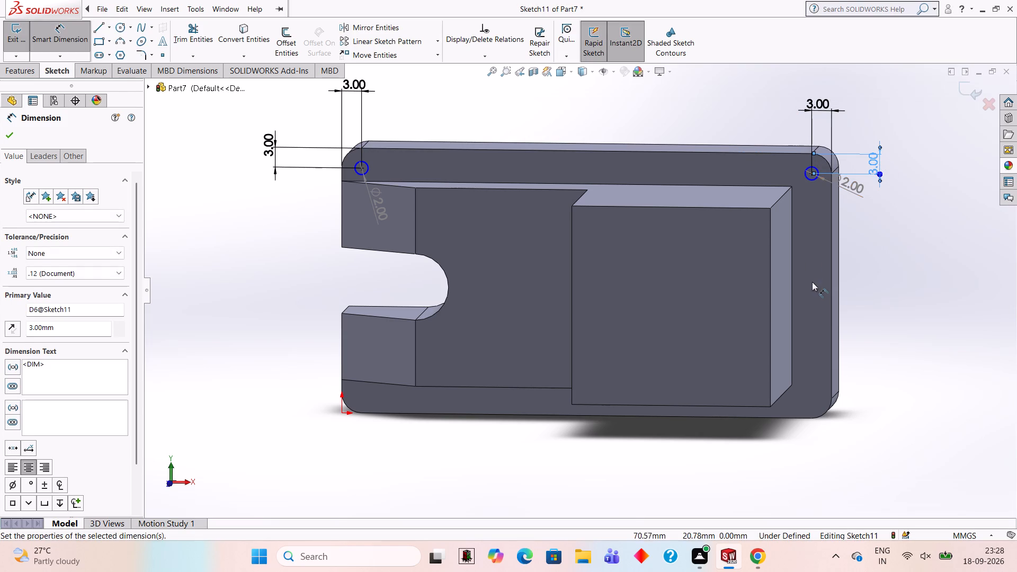
left_click(930, 269)
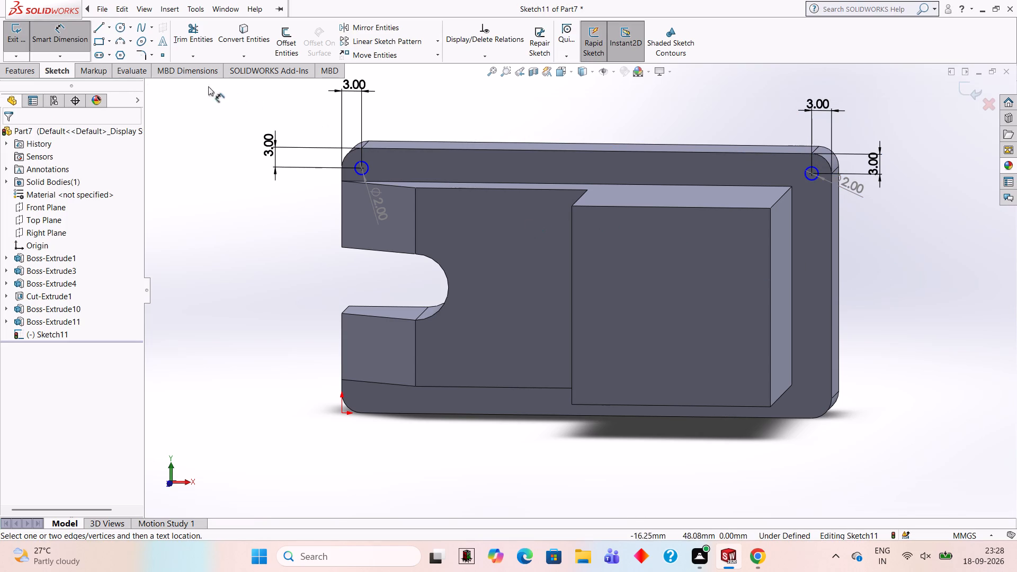
Sketch a 2 mm diameter circle near the plate's lower boss-end corner, vertically in line with the circle above it.
left_click(119, 30)
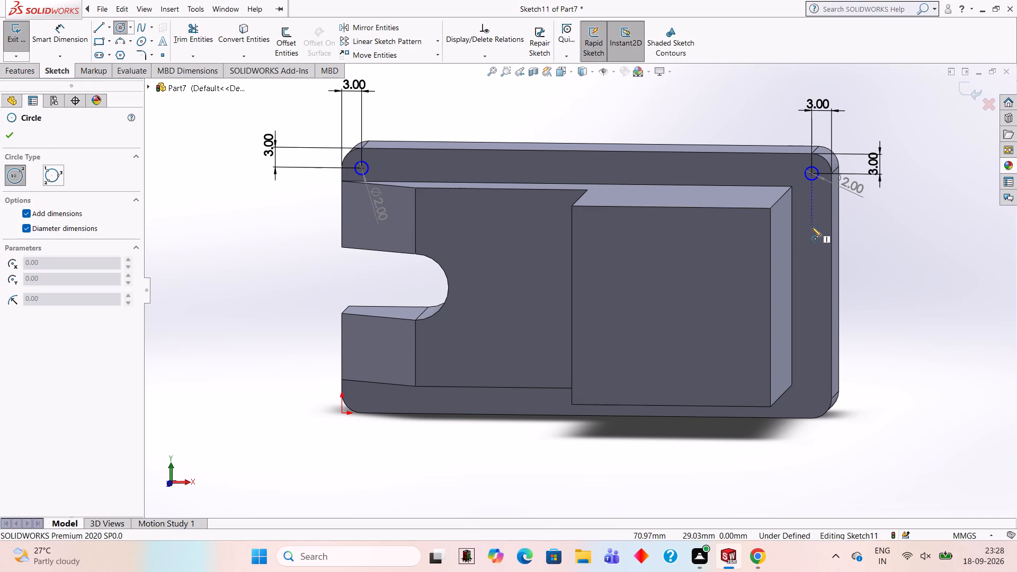
left_click(812, 403)
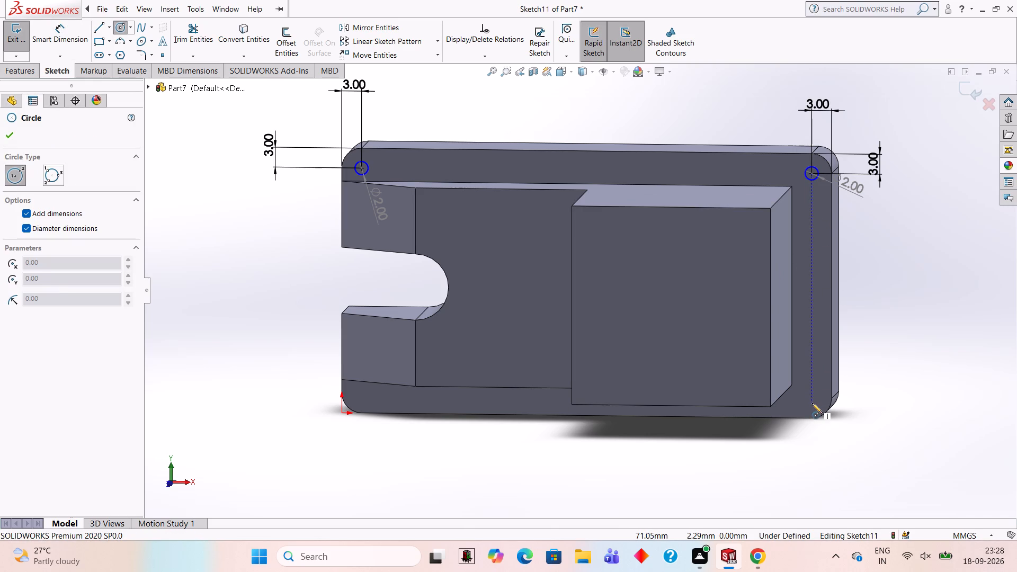
key("2")
key("Return")
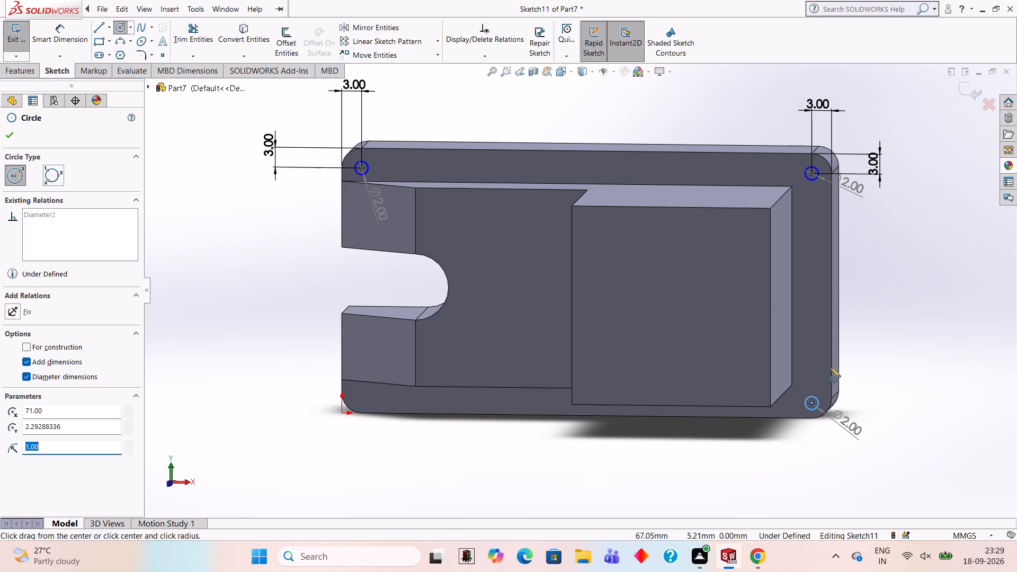
middle_click_drag(873, 368, 873, 284)
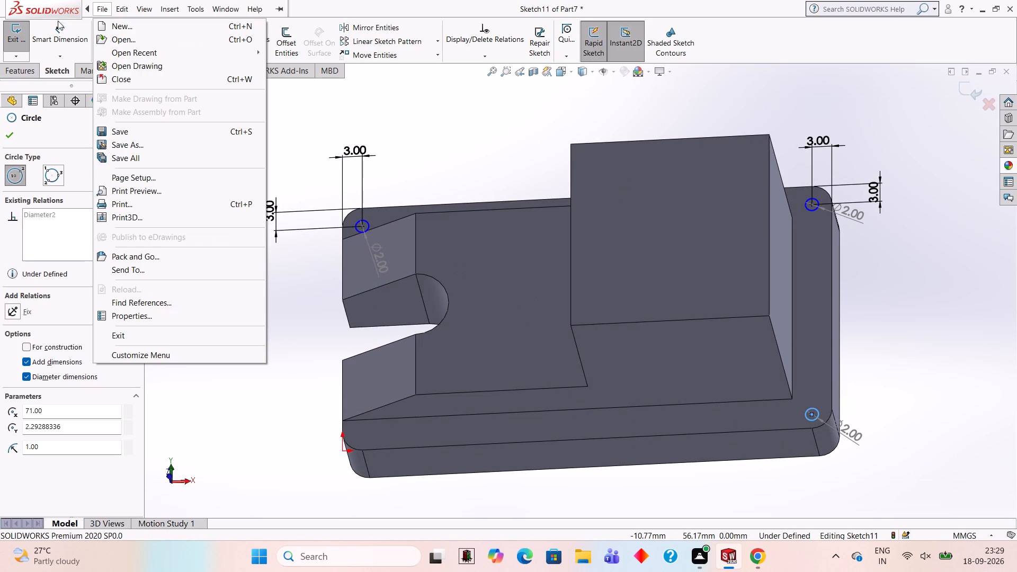
Dimension the lower boss-end circle's centre 3 mm from the plate's adjacent short edge and 3 mm from the lower long edge.
left_click(81, 36)
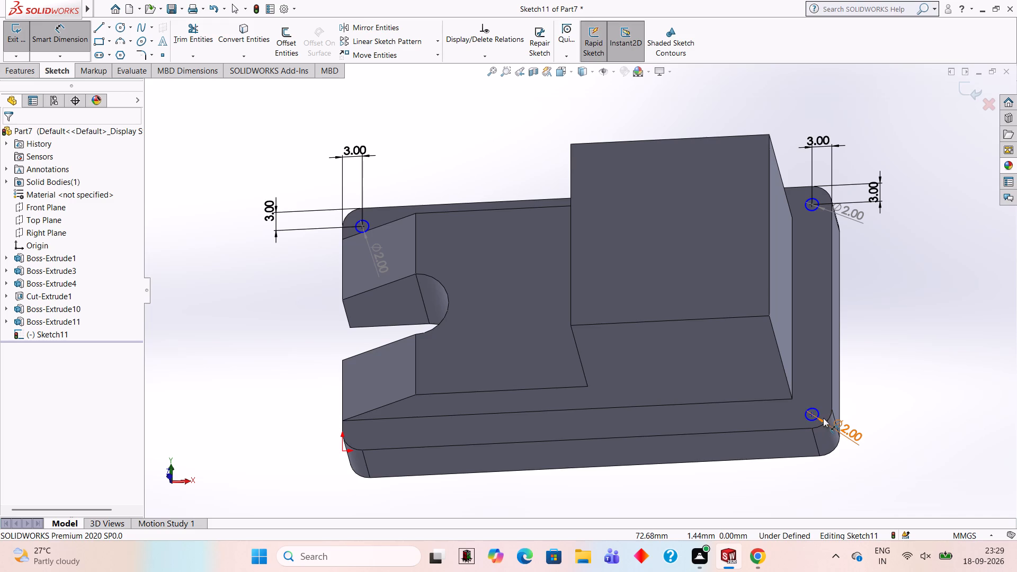
left_click(812, 413)
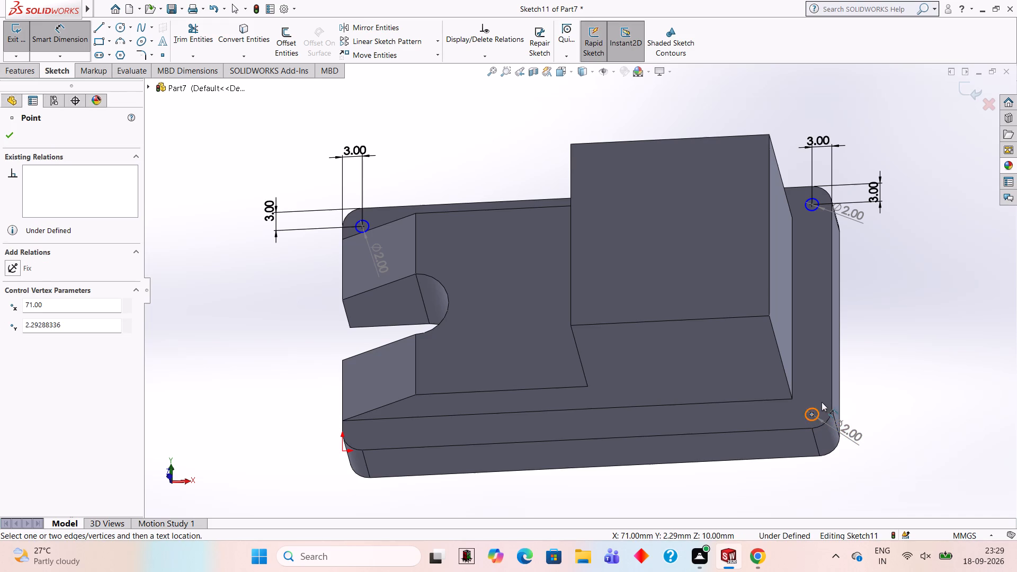
left_click(831, 403)
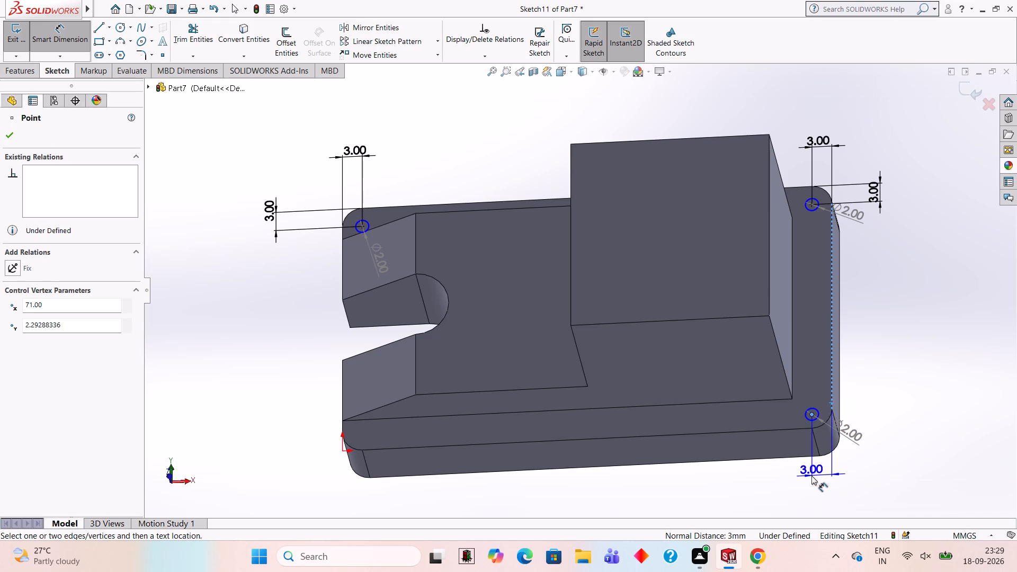
left_click(811, 476)
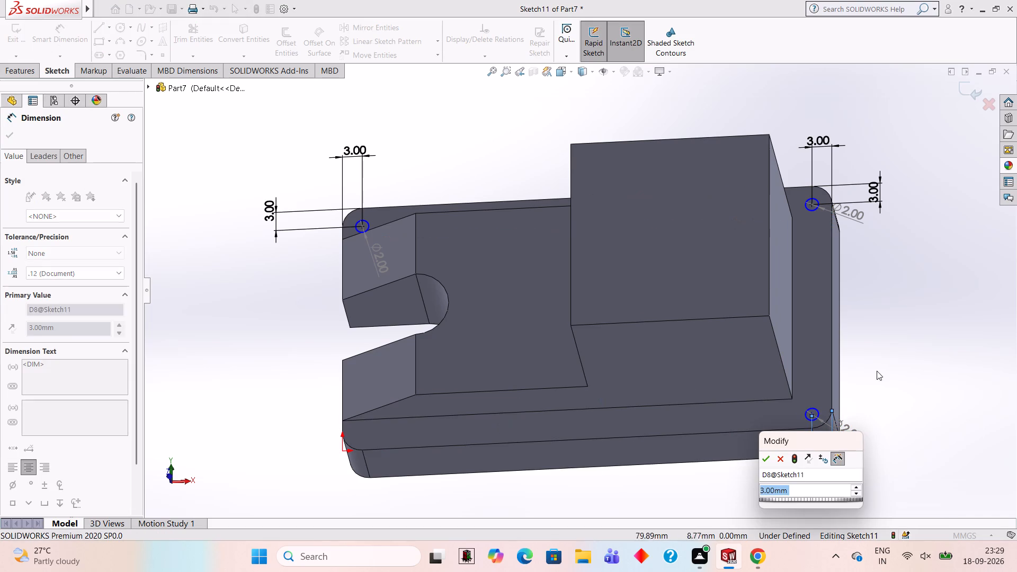
left_click(879, 370)
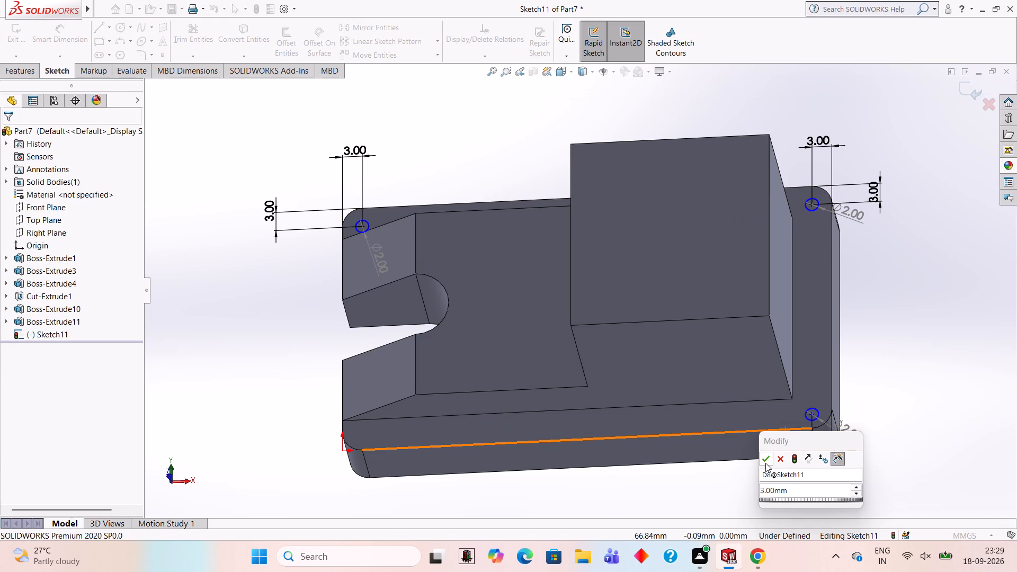
left_click(765, 463)
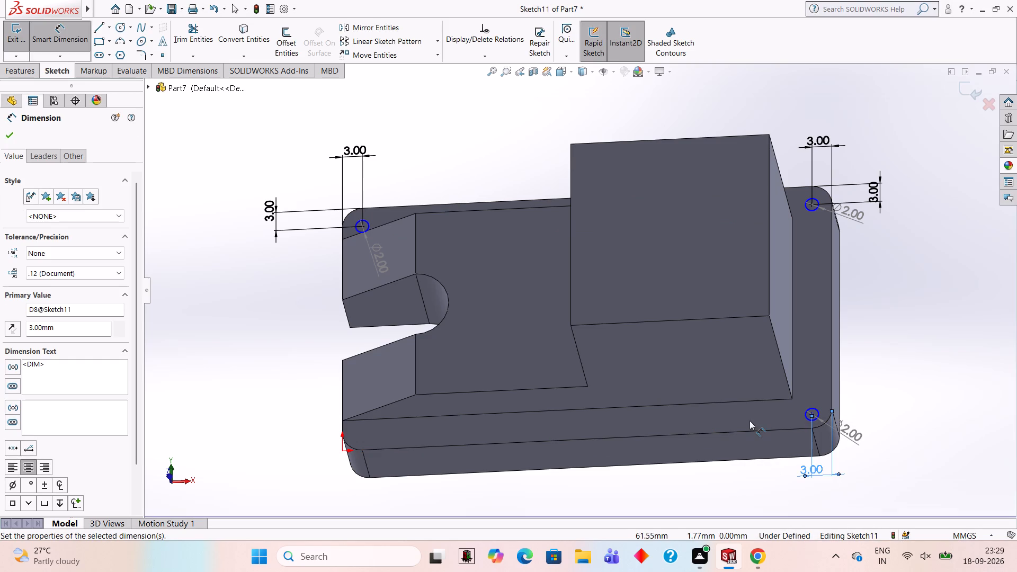
left_click(814, 413)
left_click(806, 428)
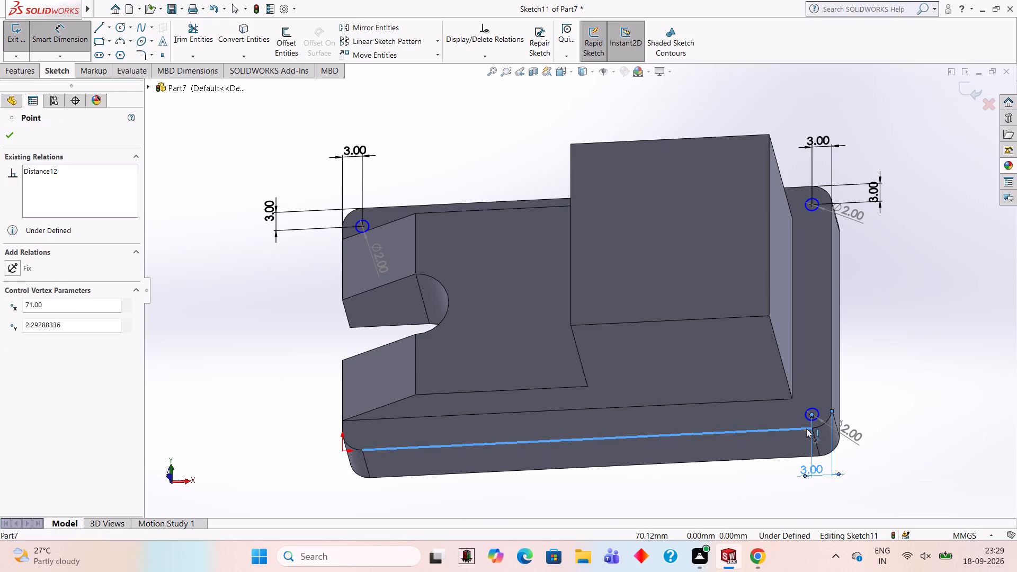
left_click(900, 432)
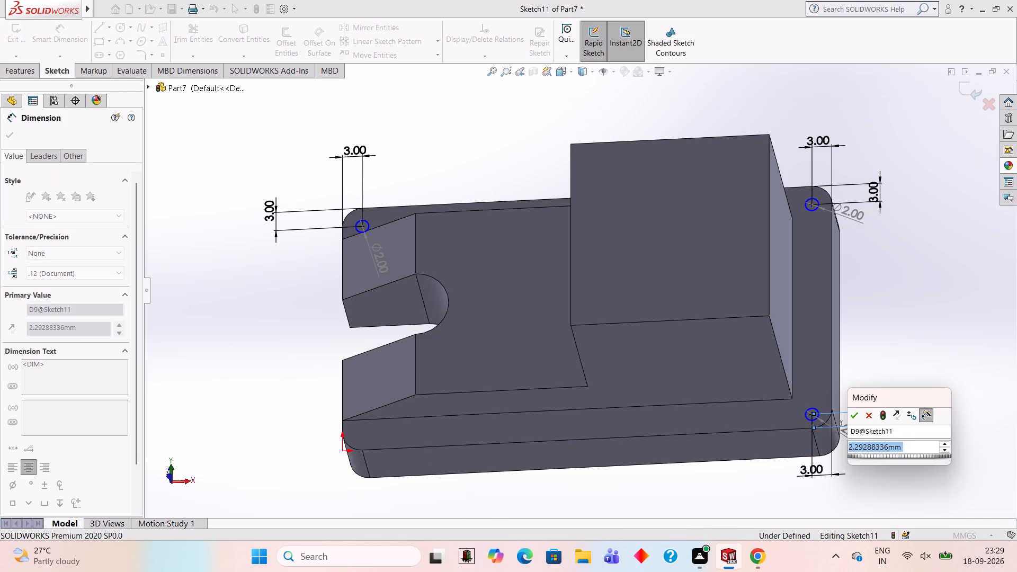
key("3")
key("Return")
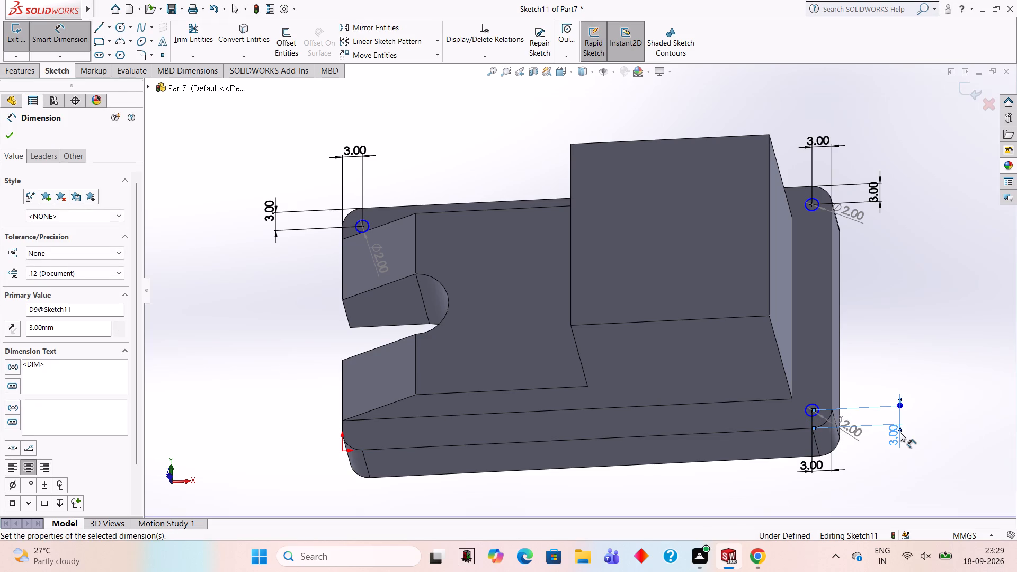
left_click(952, 358)
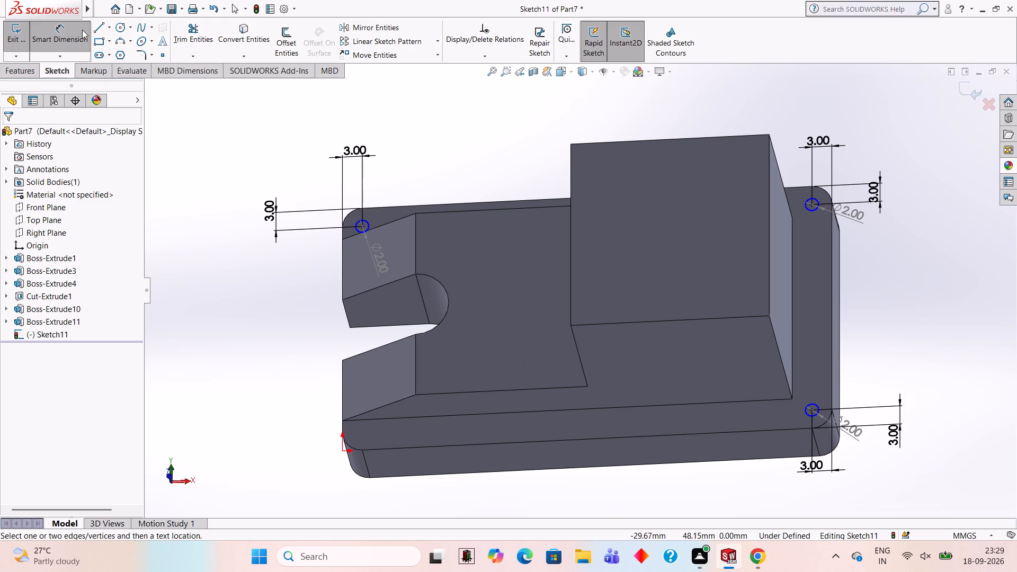
Sketch a 2 mm diameter circle near the plate's lower slotted-end corner, its centre aligned with the two neighbouring corner circles.
left_click(118, 26)
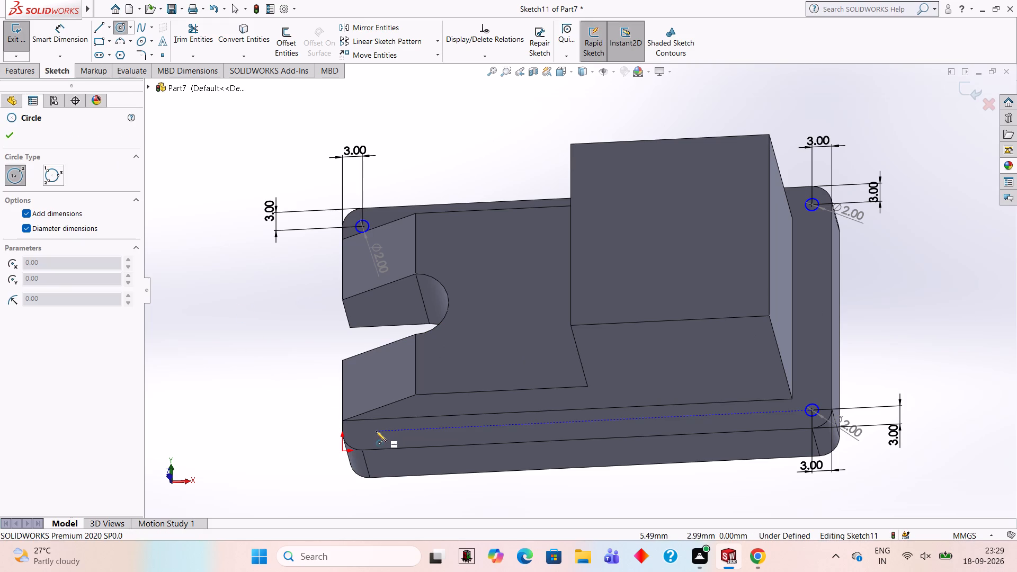
left_click(359, 432)
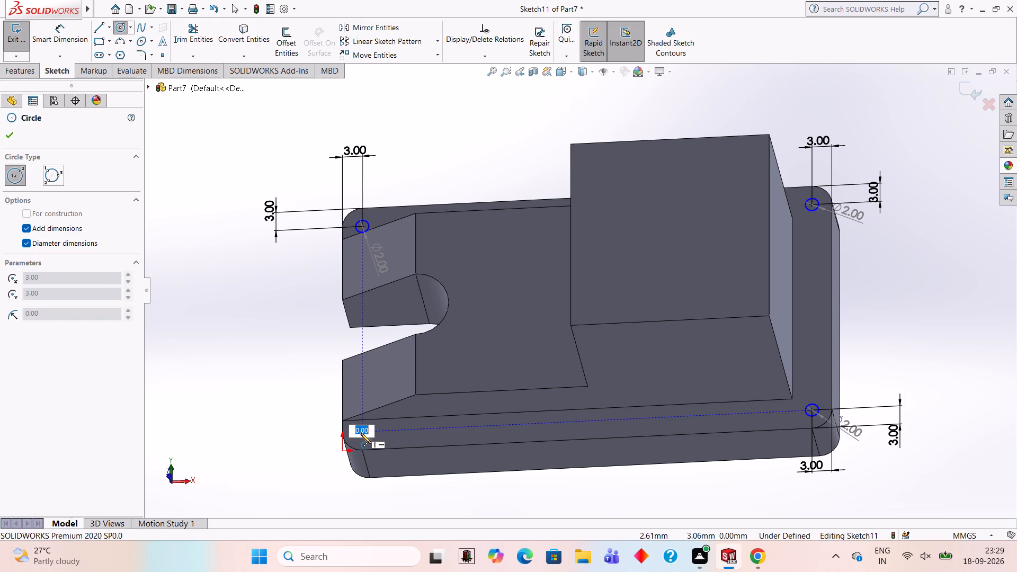
key("2")
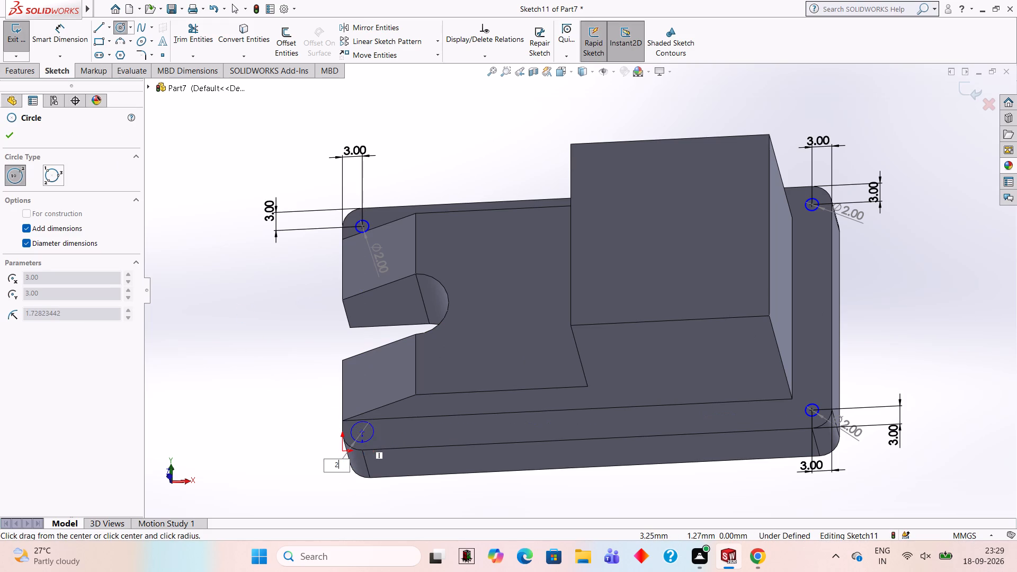
key("Return")
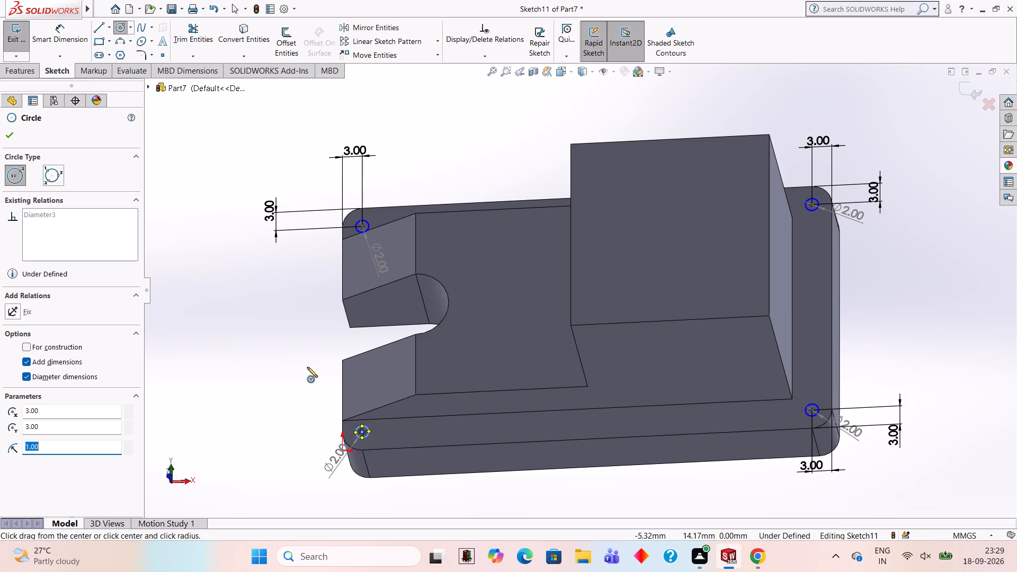
left_click(307, 367)
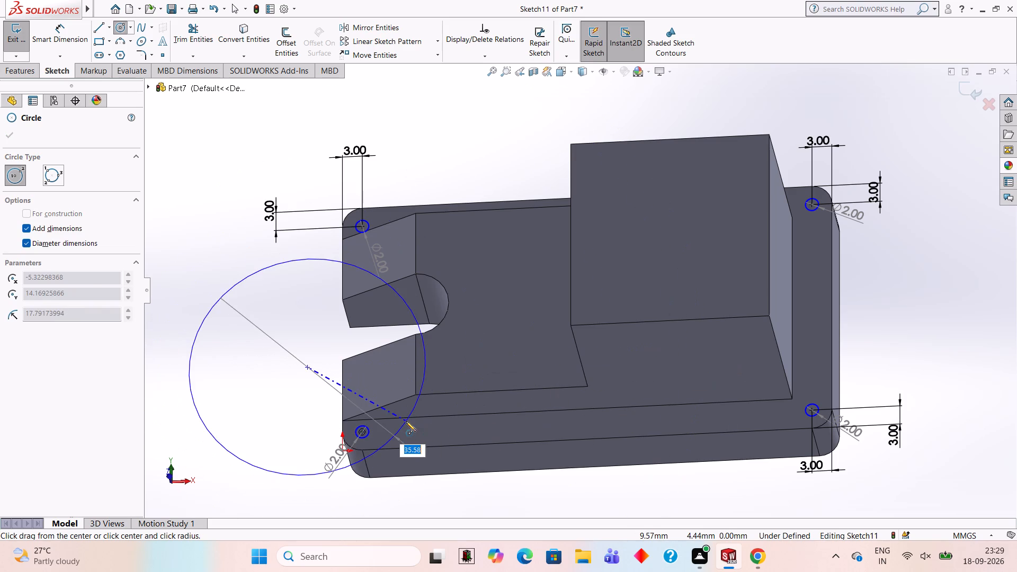
key("Escape")
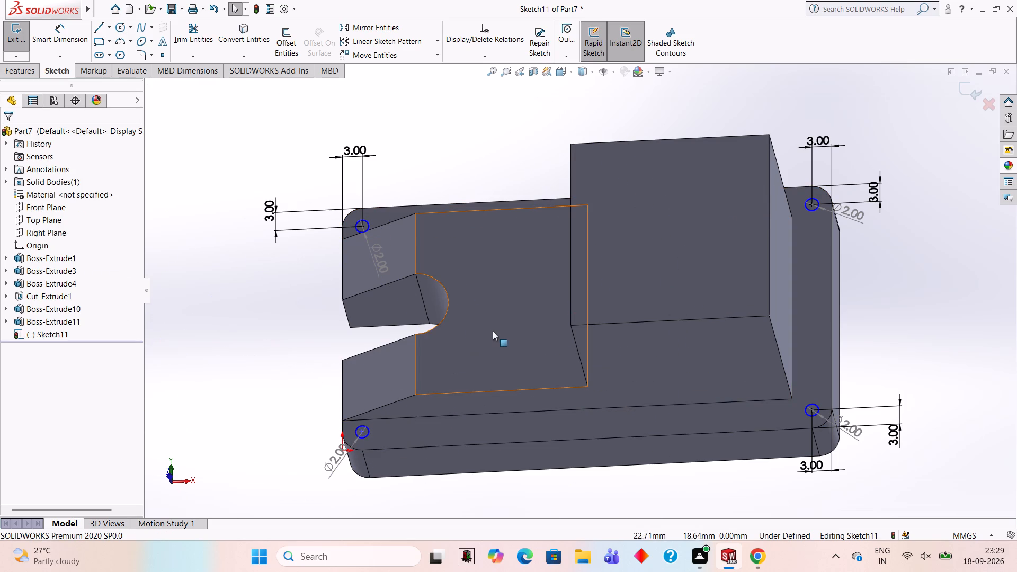
Cut-extrude the four corner circles into the plate with a blind depth of 10 mm.
middle_click_drag(494, 331, 500, 412)
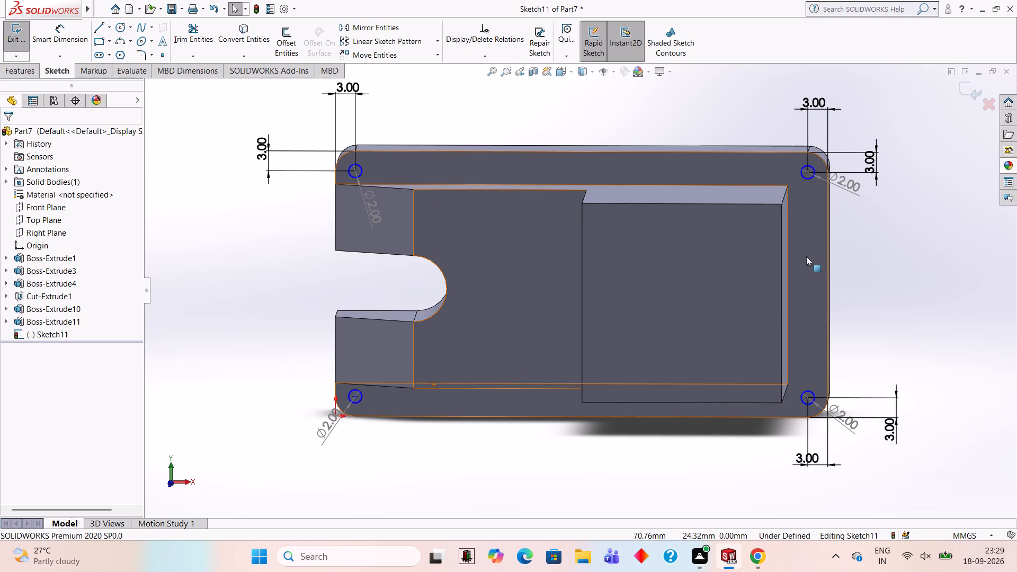
middle_click_drag(573, 291, 578, 261)
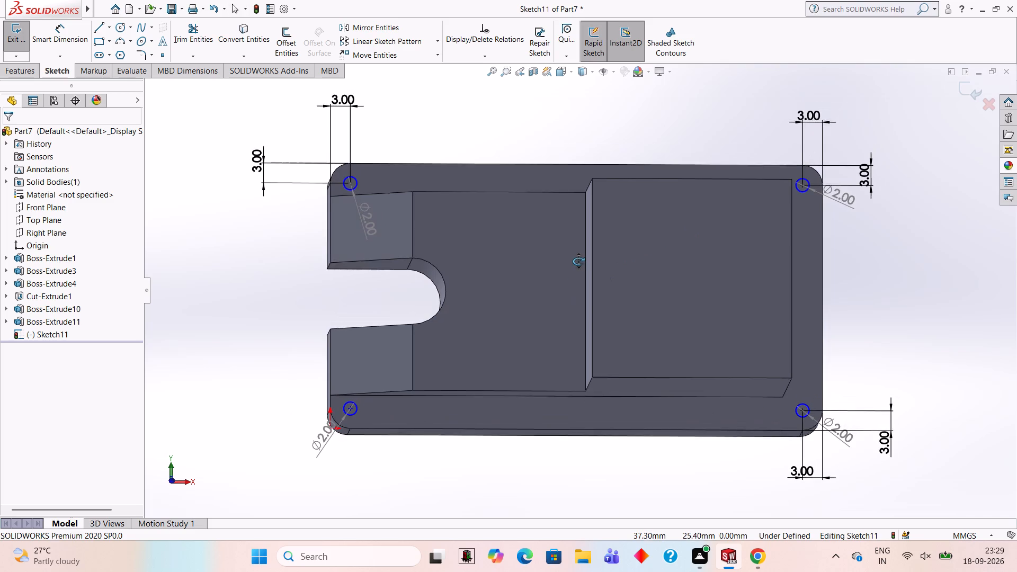
middle_click_drag(578, 261, 578, 260)
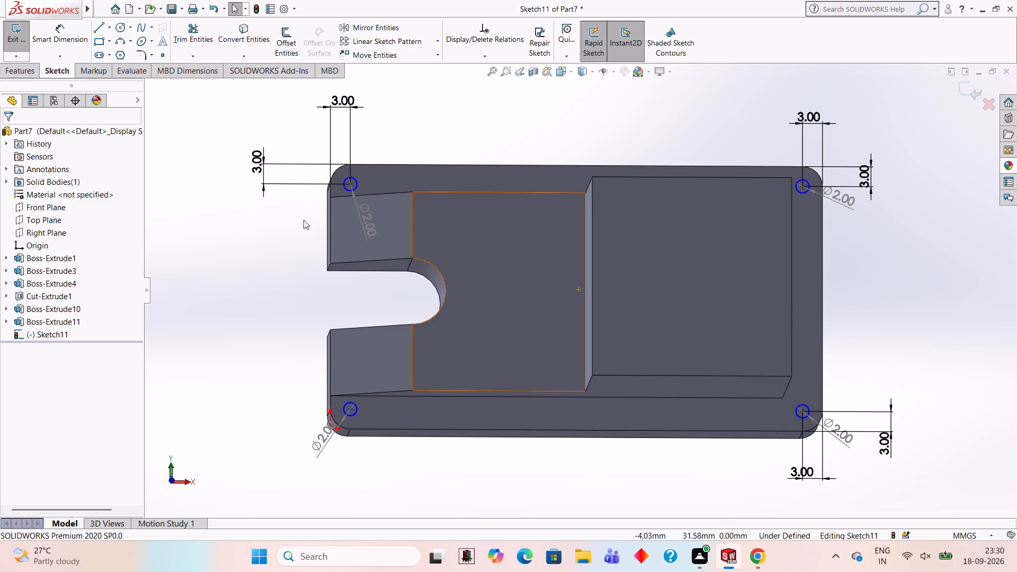
left_click(31, 70)
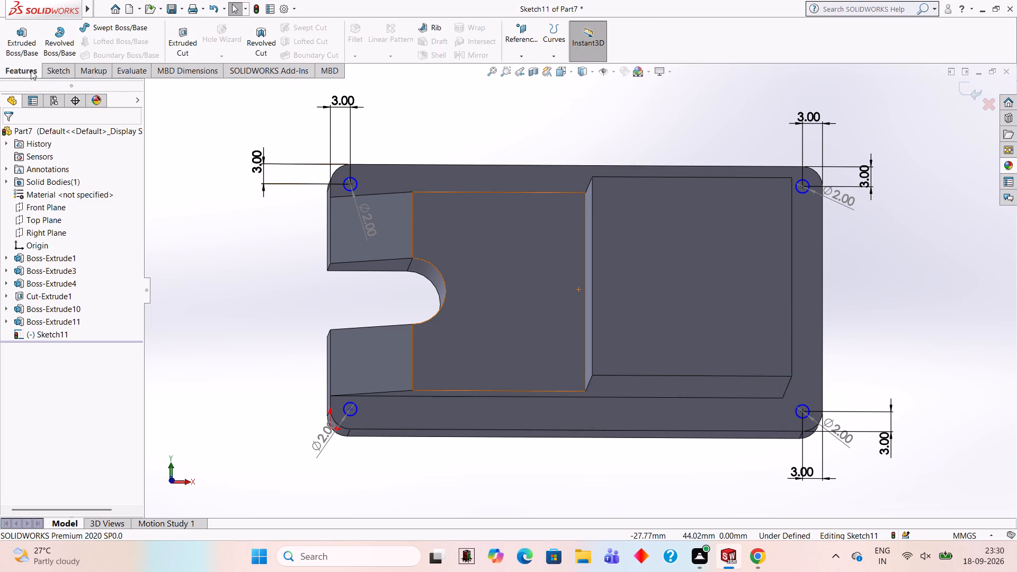
left_click(190, 38)
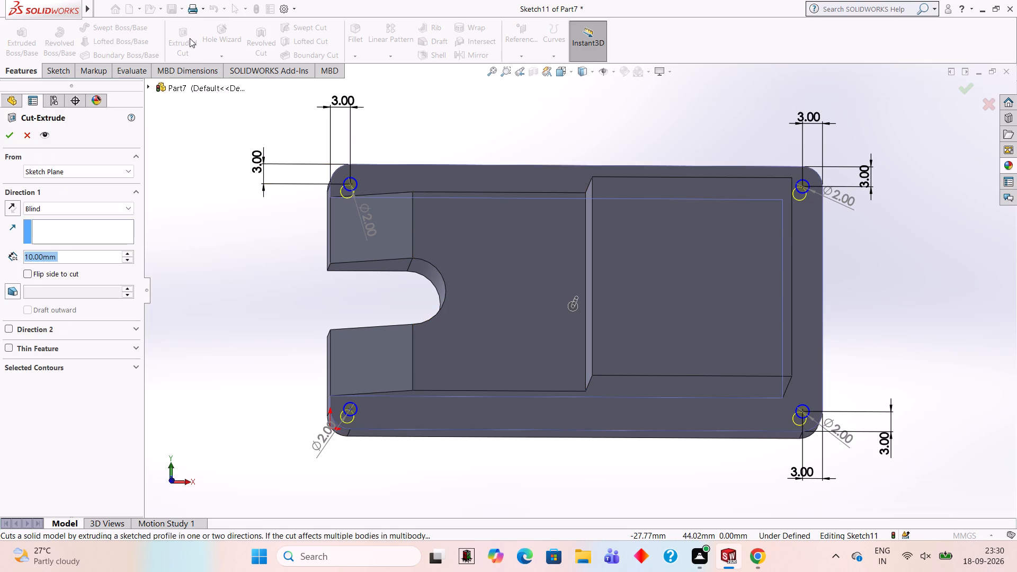
left_click(13, 135)
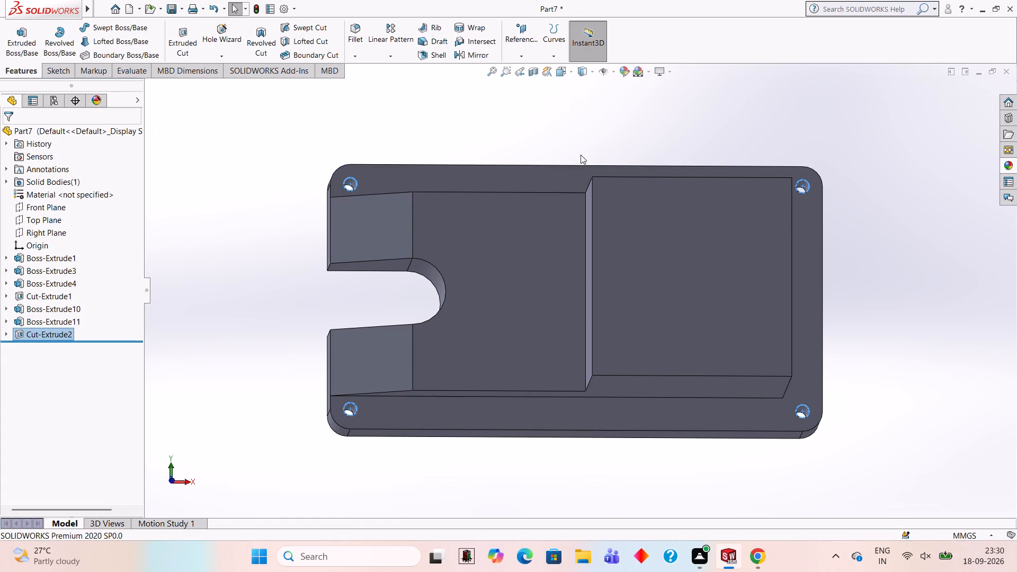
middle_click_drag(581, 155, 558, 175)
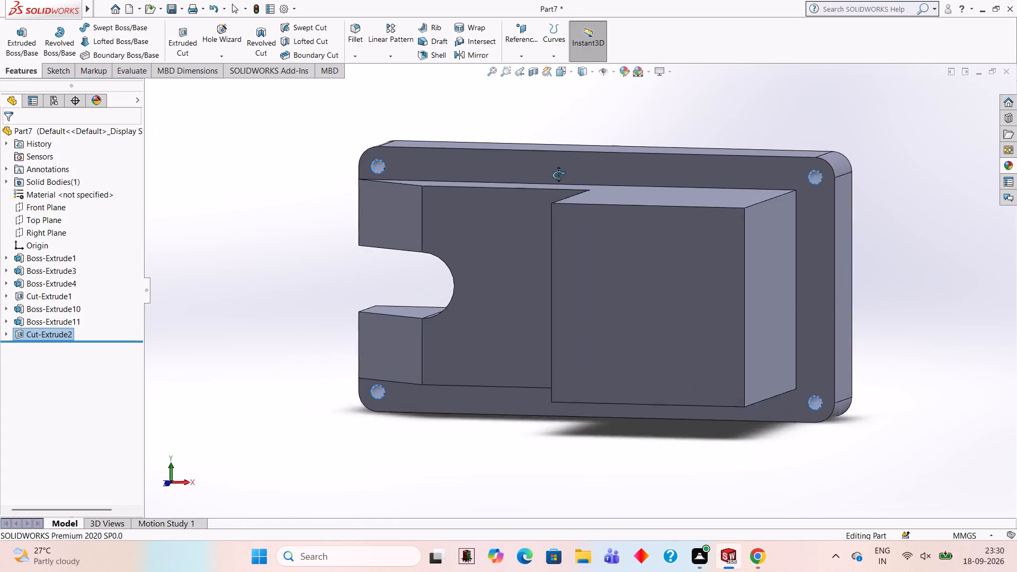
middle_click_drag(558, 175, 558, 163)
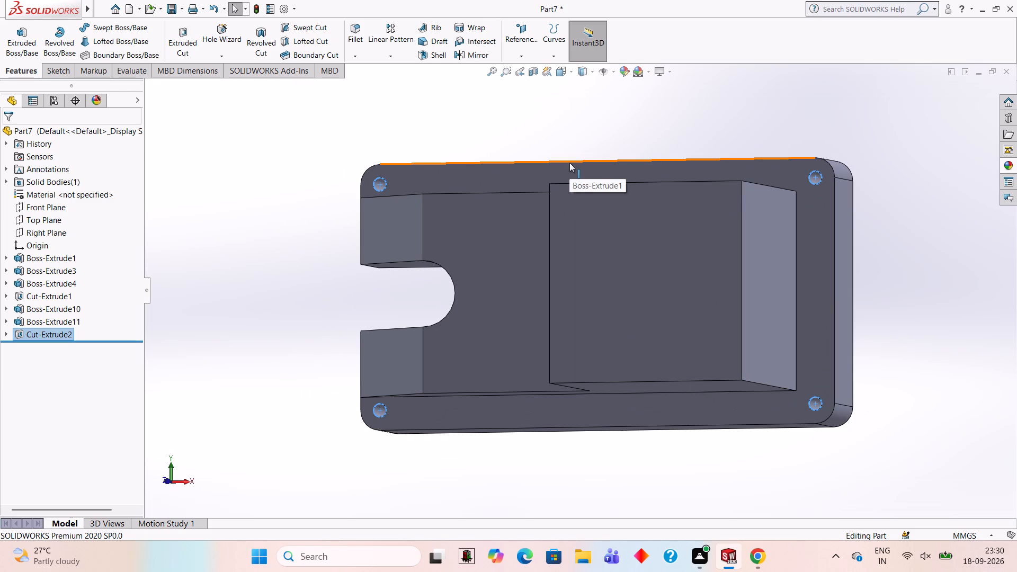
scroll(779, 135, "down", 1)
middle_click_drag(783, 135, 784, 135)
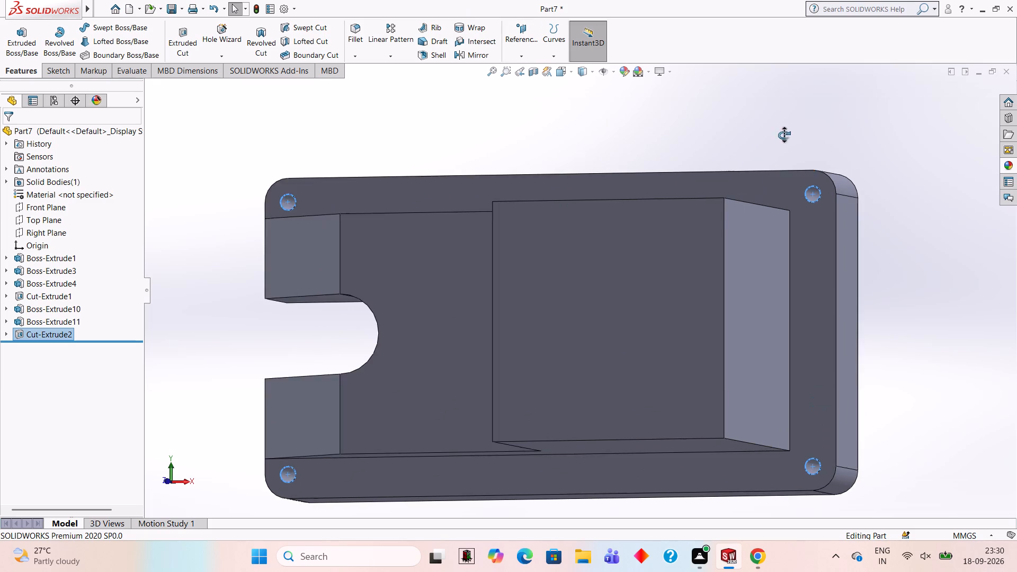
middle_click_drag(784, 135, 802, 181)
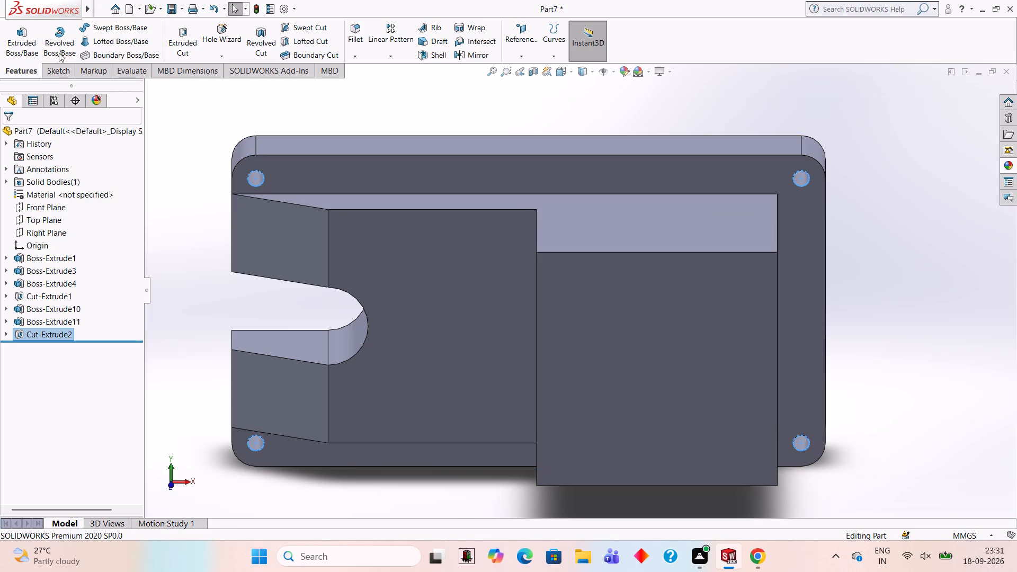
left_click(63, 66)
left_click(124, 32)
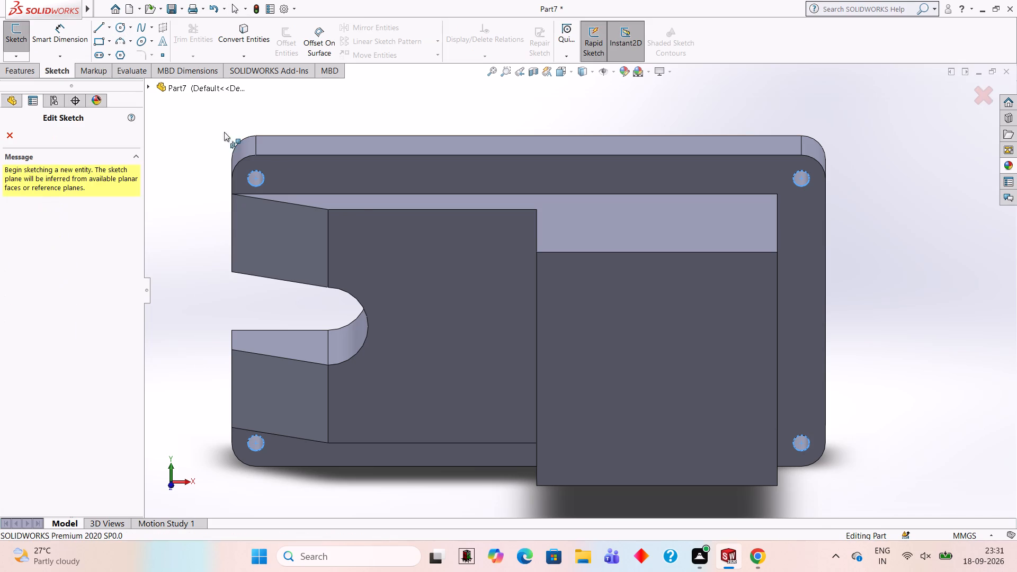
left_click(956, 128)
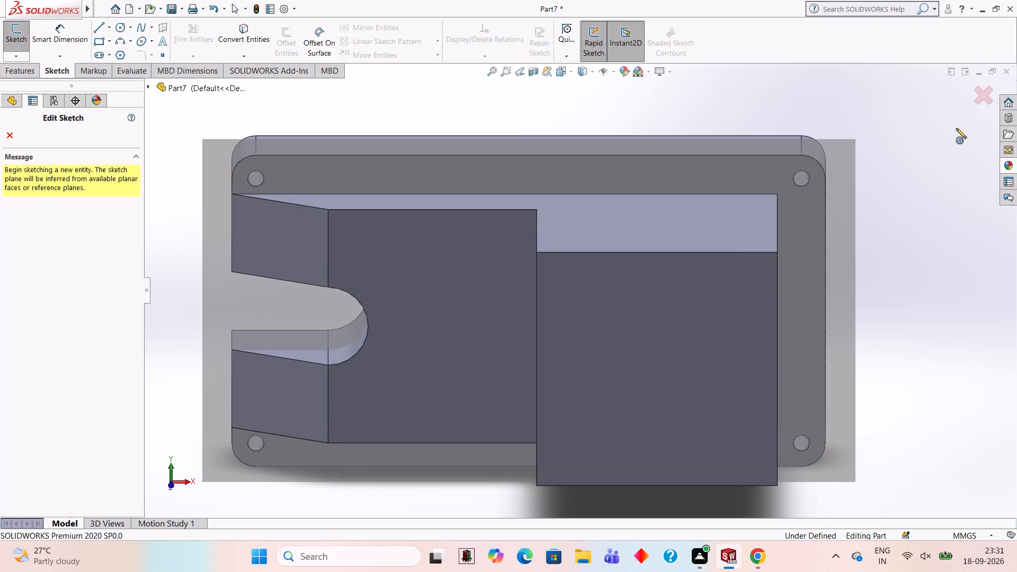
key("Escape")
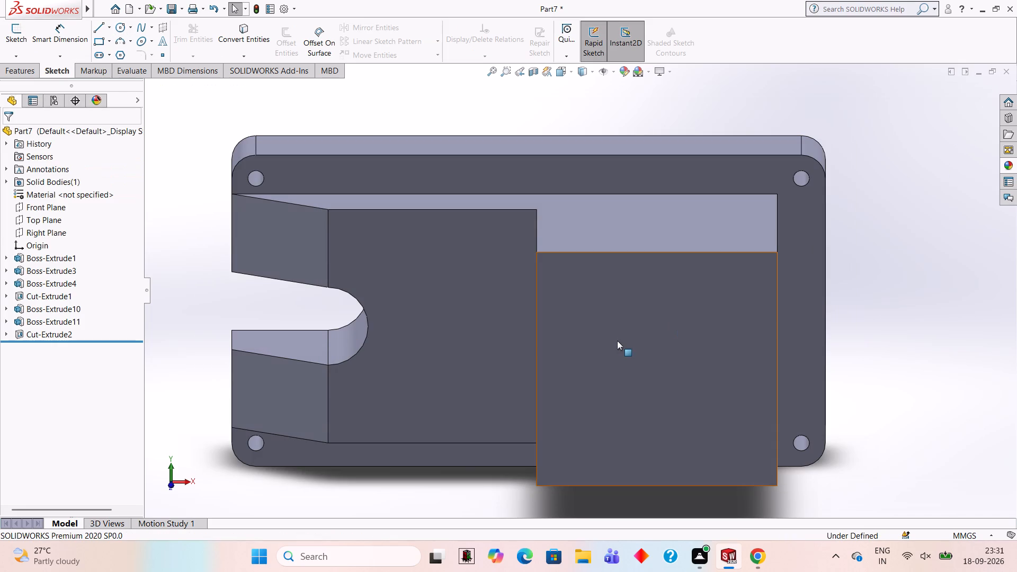
Select the square boss's outer face, parallel to the plate.
left_click(617, 341)
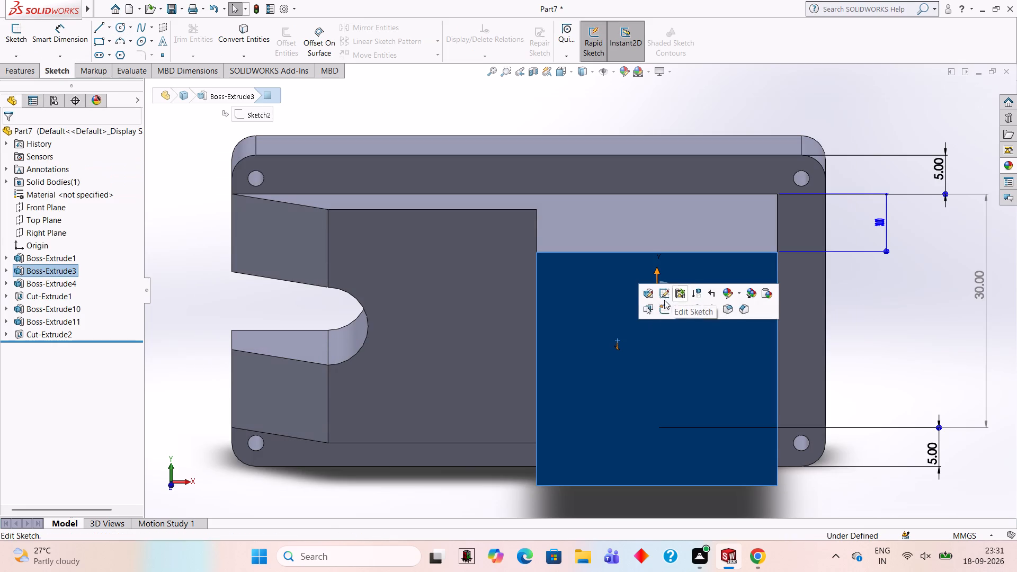
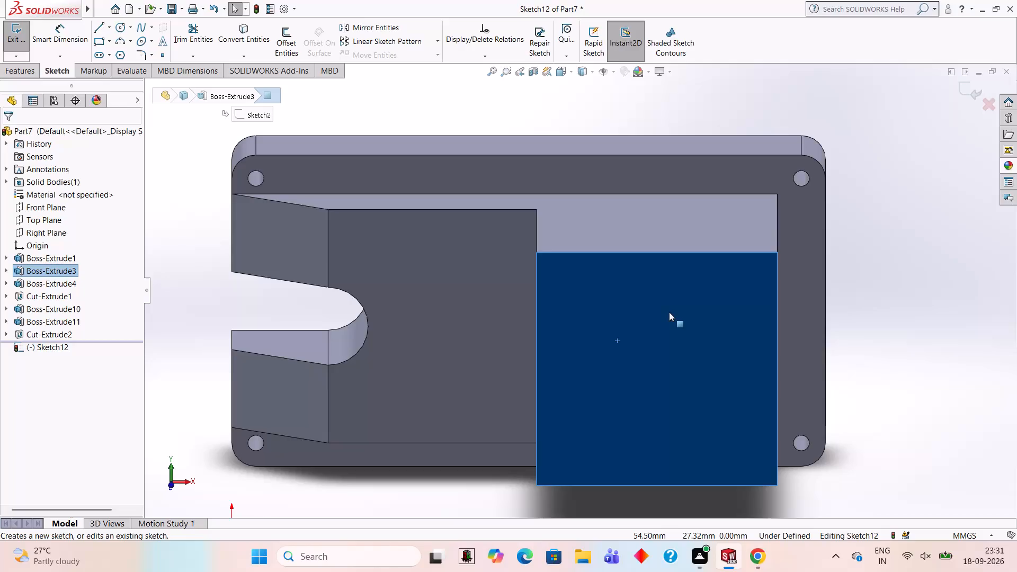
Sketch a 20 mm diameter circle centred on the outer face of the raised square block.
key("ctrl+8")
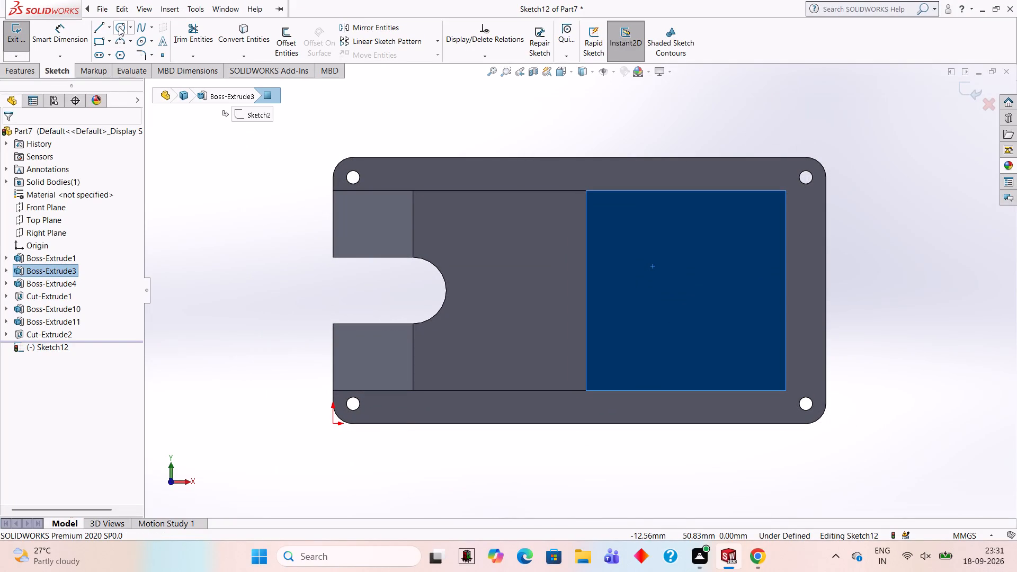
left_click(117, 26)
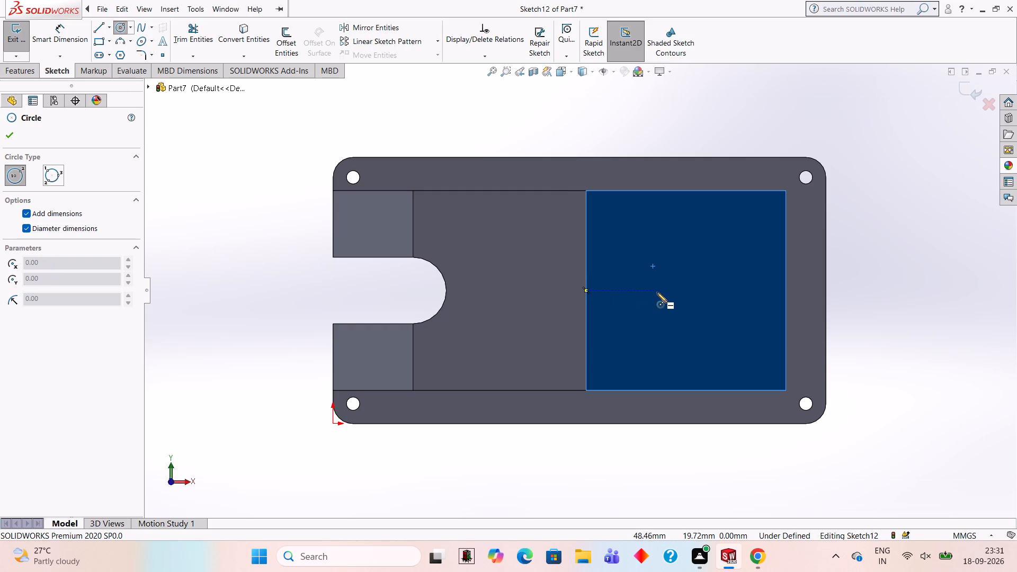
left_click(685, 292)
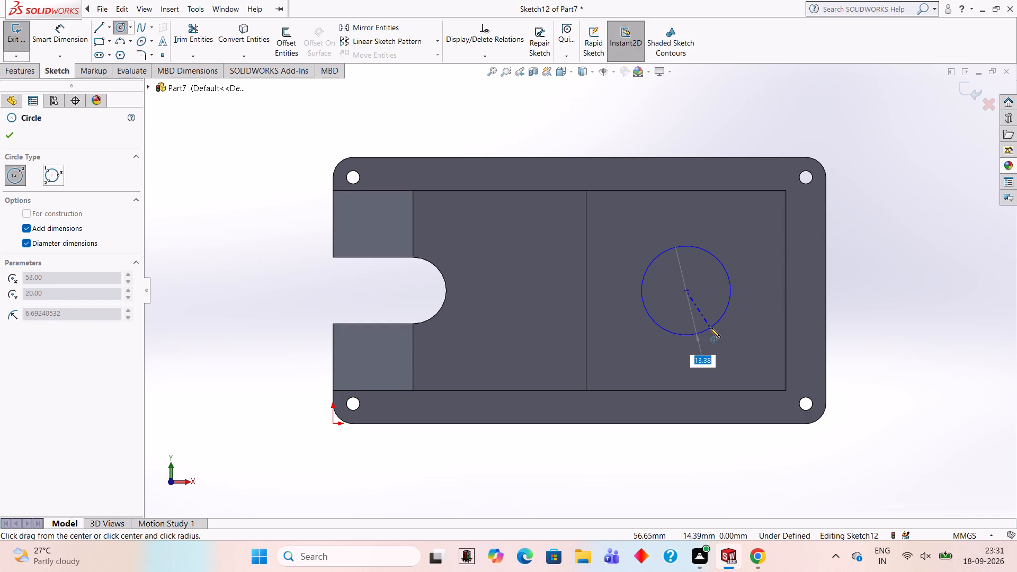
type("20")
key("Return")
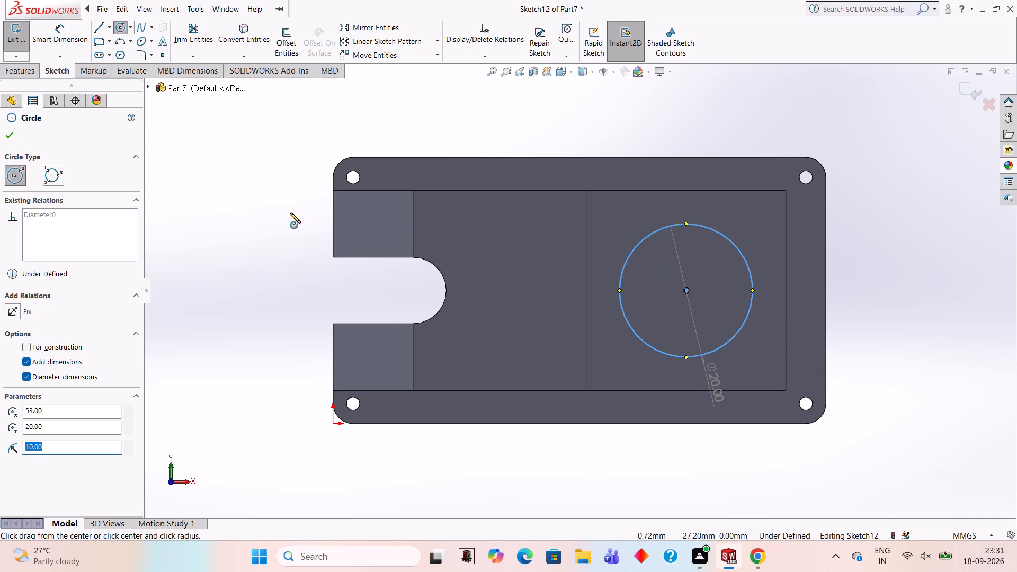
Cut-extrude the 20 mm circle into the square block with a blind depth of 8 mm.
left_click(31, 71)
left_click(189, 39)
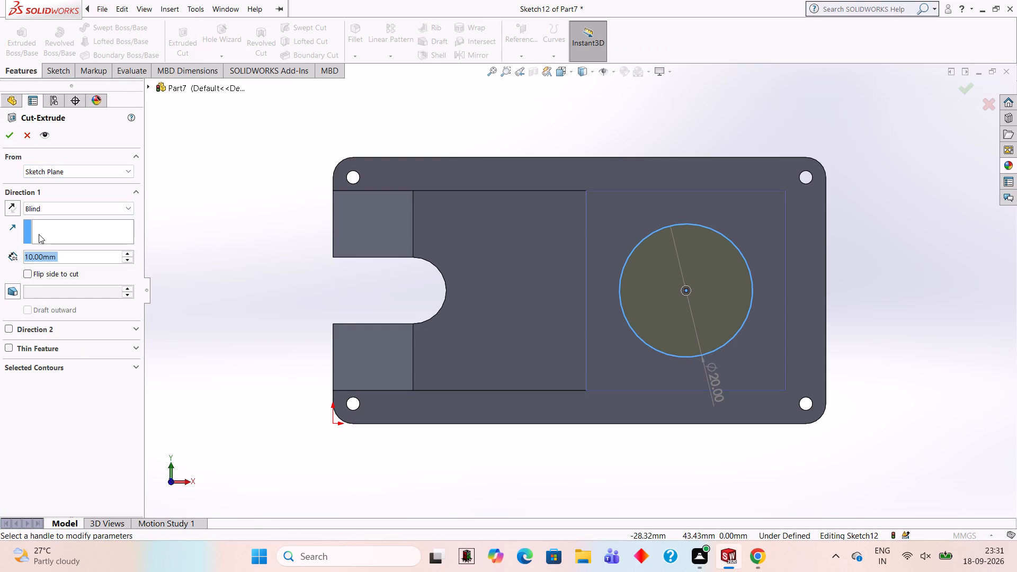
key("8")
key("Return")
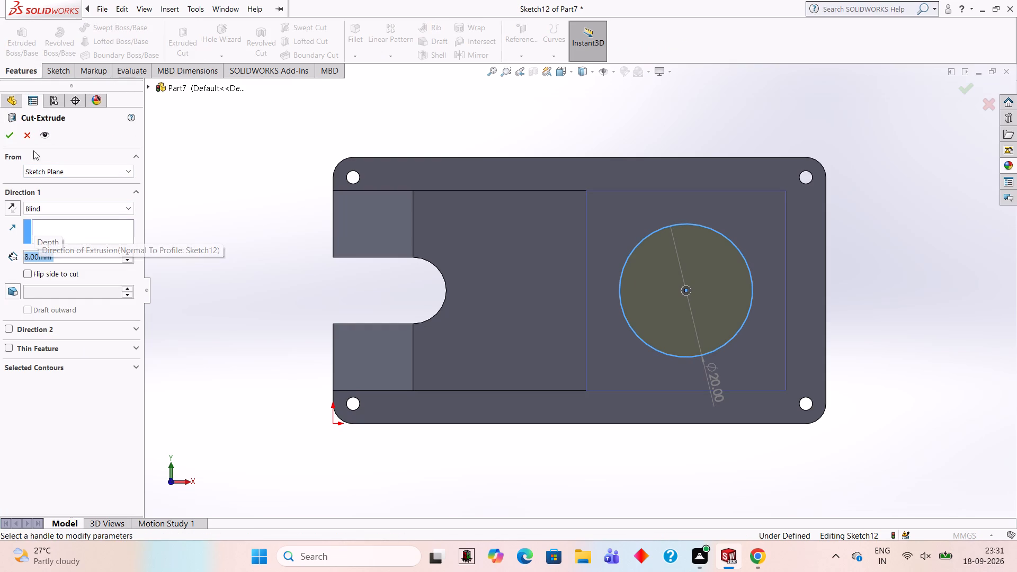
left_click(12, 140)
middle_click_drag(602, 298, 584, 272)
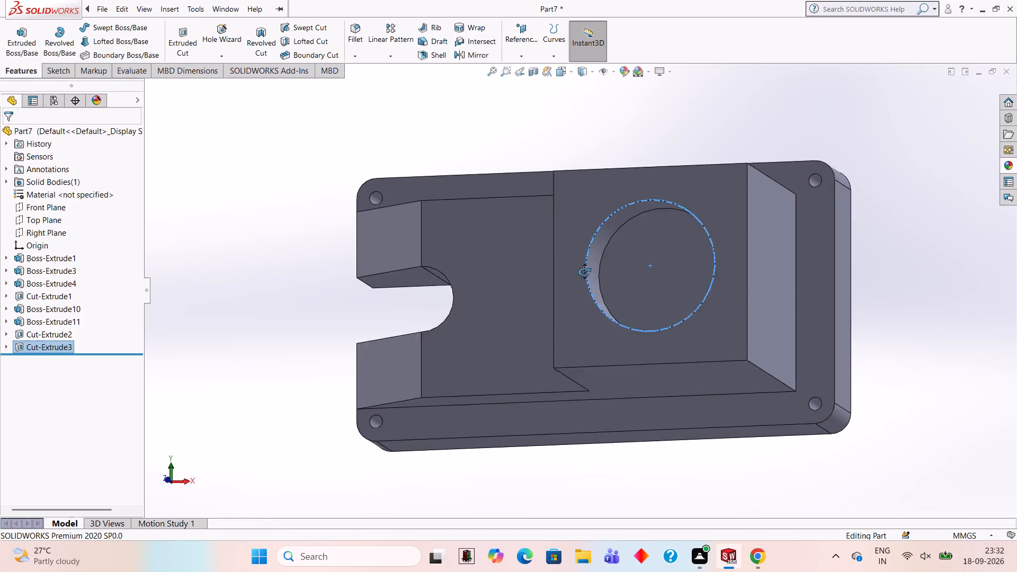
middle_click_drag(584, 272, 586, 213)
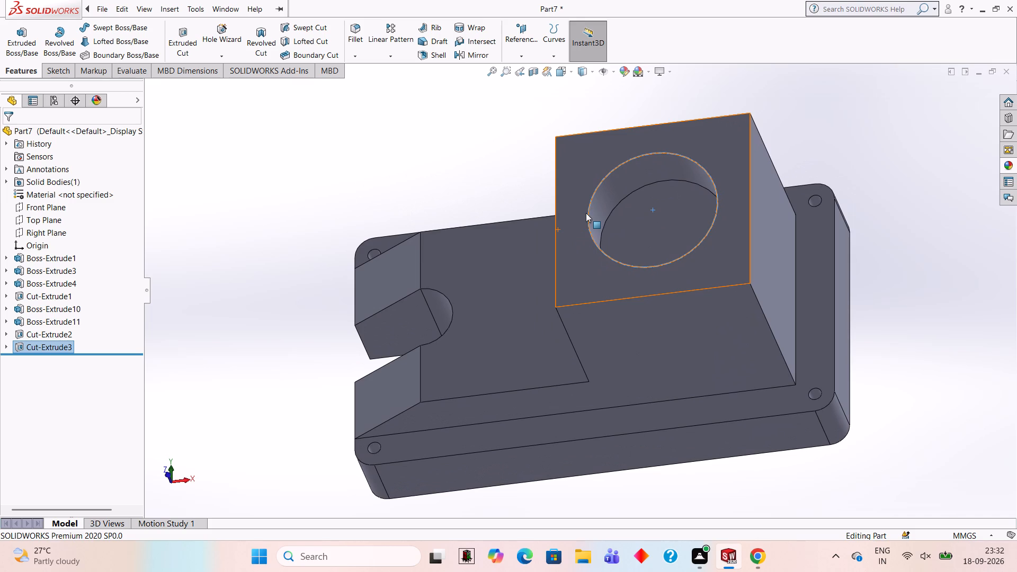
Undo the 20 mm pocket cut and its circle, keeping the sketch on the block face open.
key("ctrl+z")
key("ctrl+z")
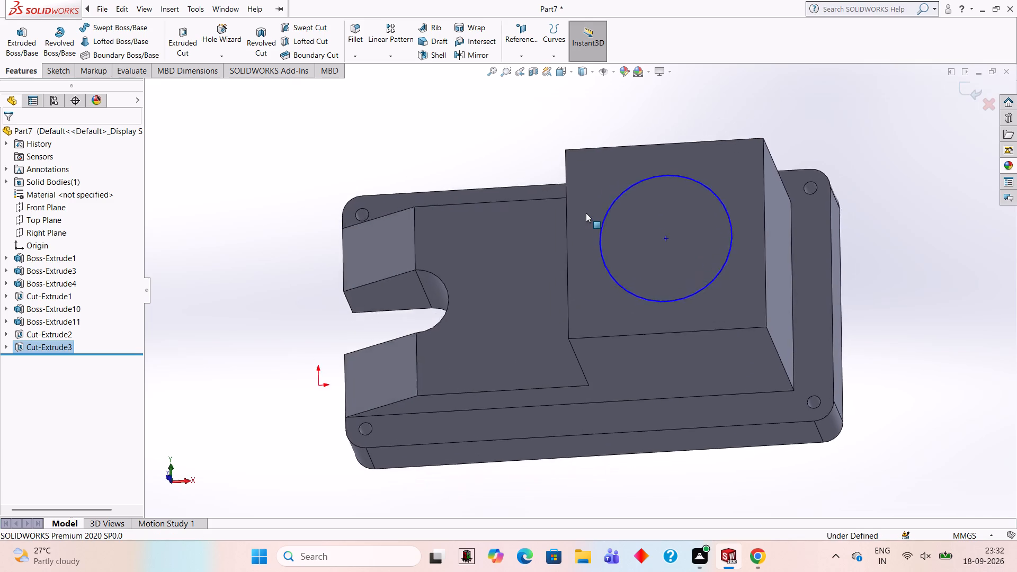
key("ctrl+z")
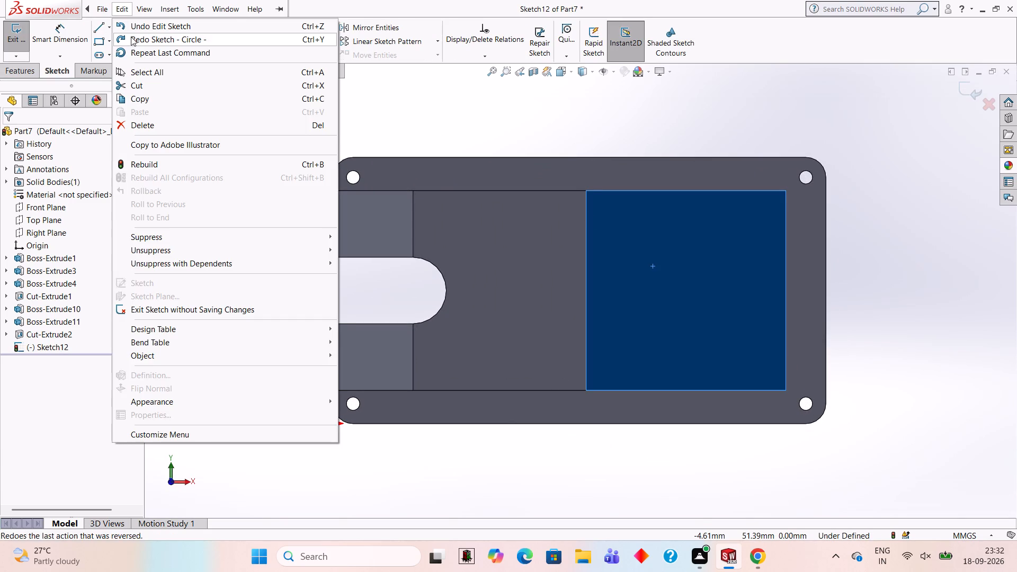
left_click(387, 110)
Sketch a 25 mm diameter circle centred on the outer face of the raised square block.
left_click(125, 27)
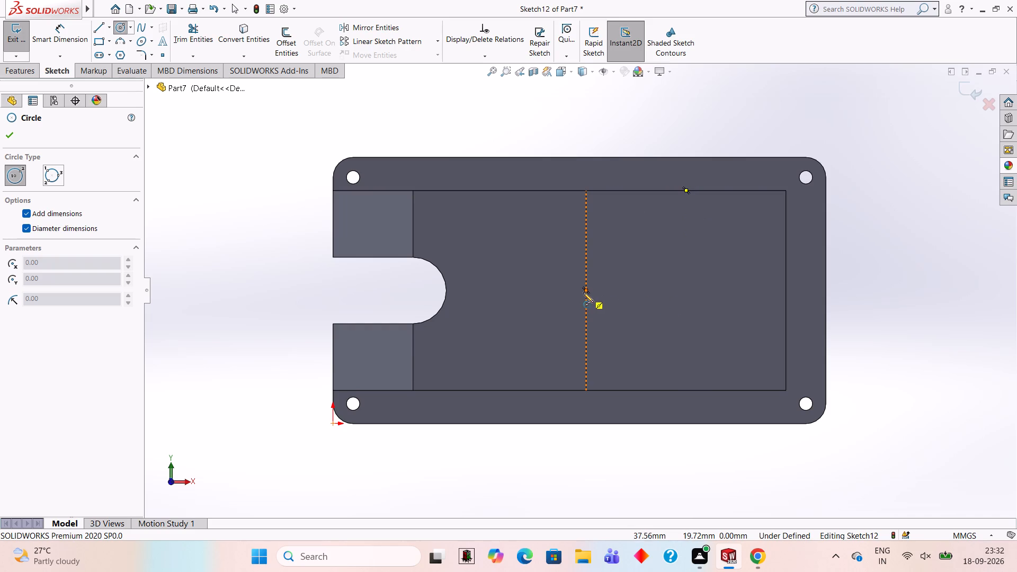
left_click(687, 292)
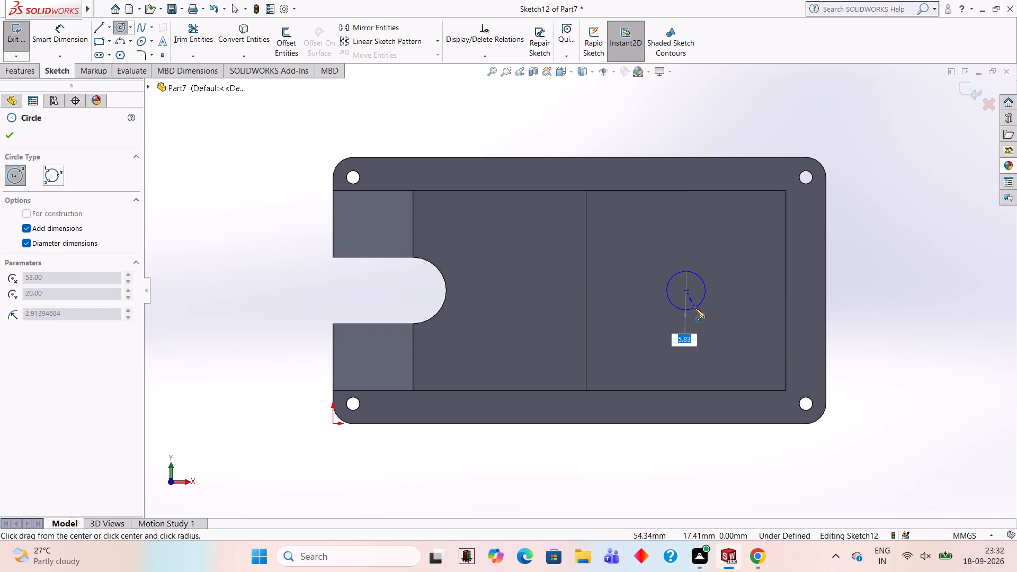
type("25")
key("Return")
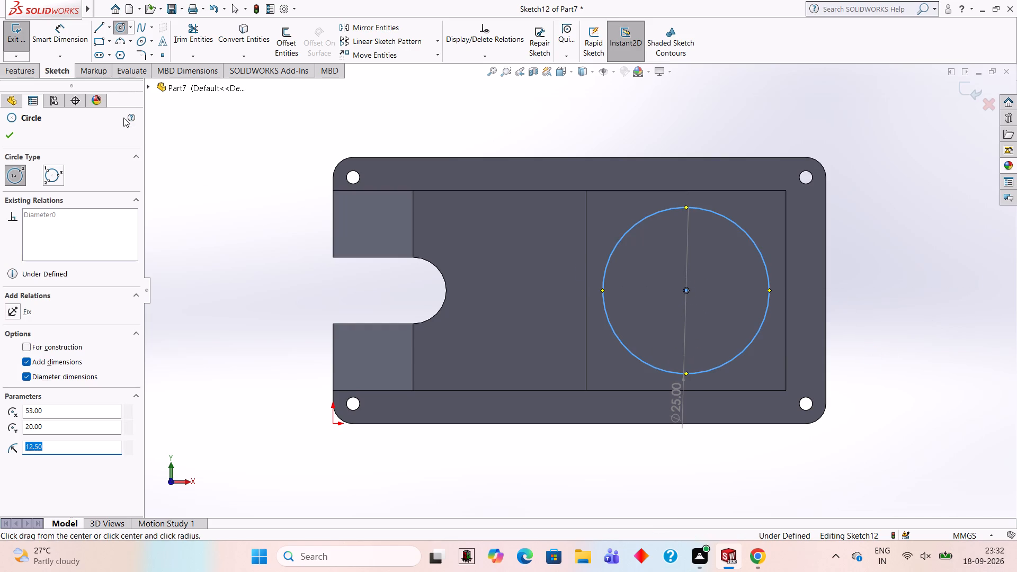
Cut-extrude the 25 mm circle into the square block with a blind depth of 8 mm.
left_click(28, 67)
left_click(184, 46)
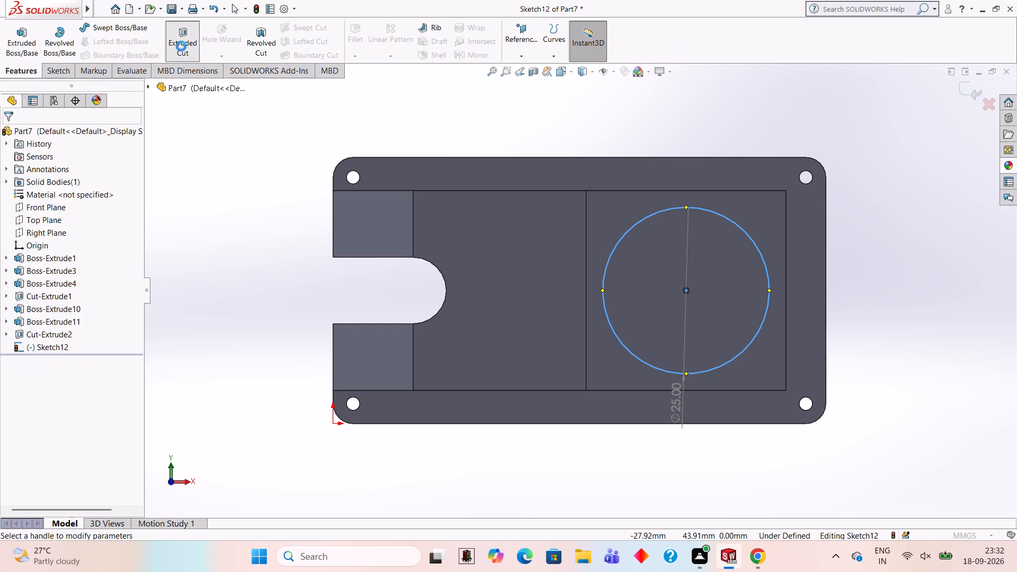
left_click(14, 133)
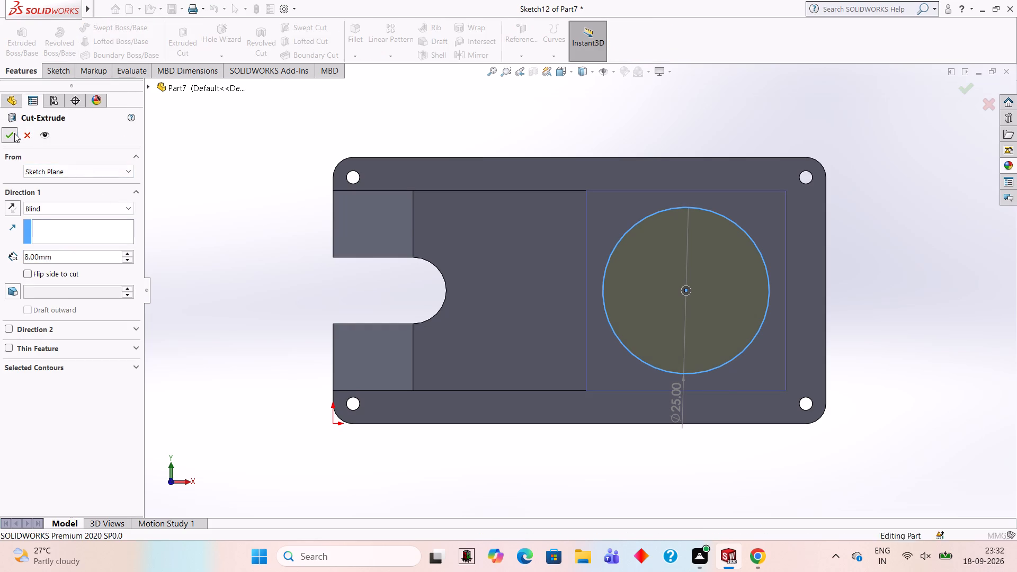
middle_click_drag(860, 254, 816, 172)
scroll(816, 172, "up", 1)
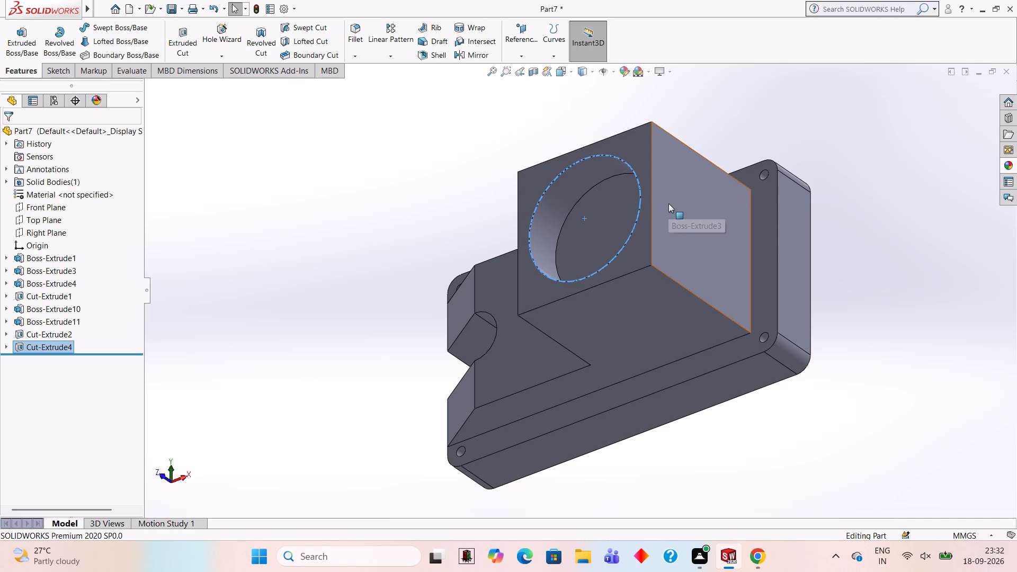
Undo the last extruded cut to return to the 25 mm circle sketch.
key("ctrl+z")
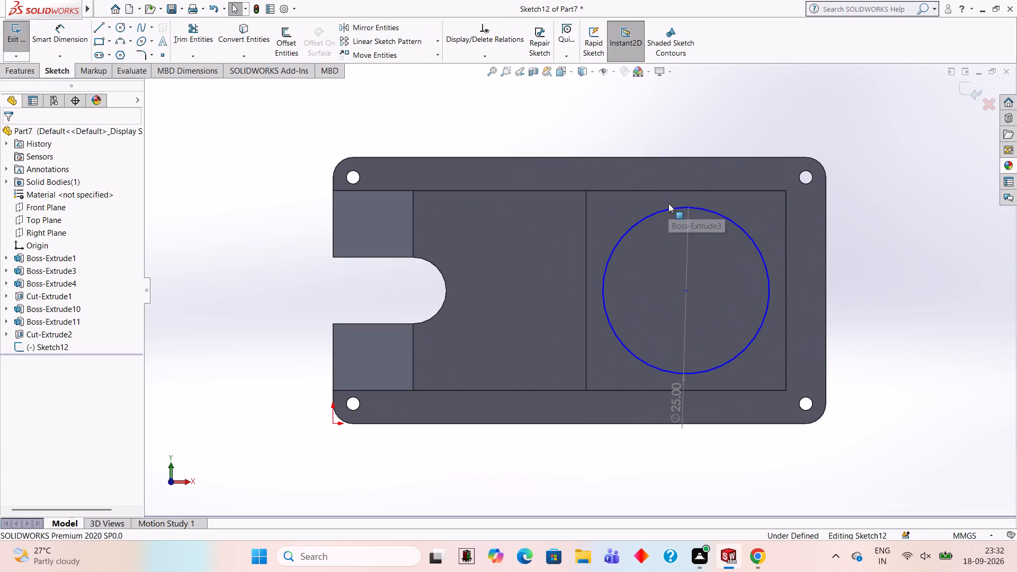
Cut the 25 mm circle into the square block as a blind pocket 8 mm deep, without draft.
left_click(29, 73)
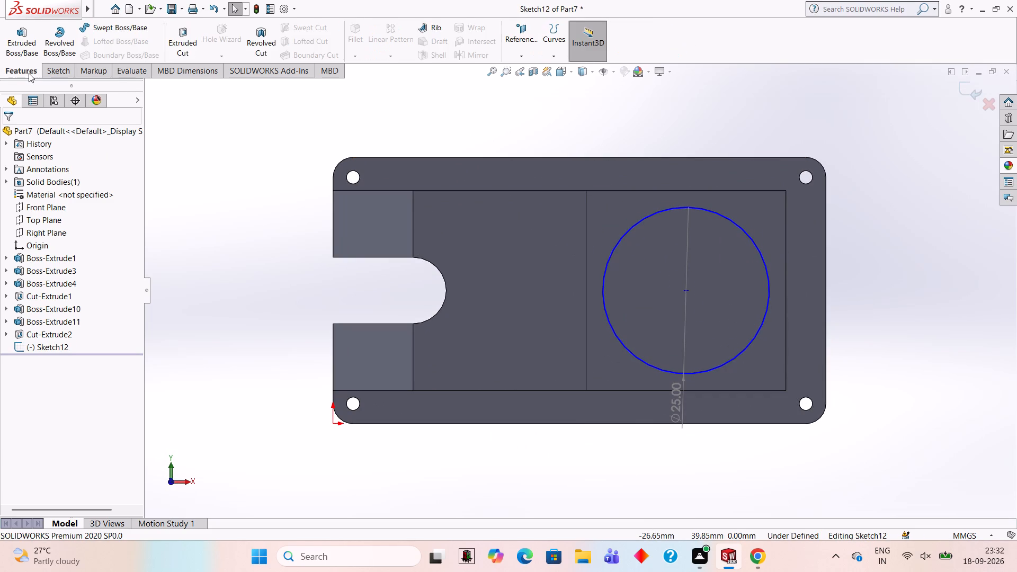
left_click(176, 51)
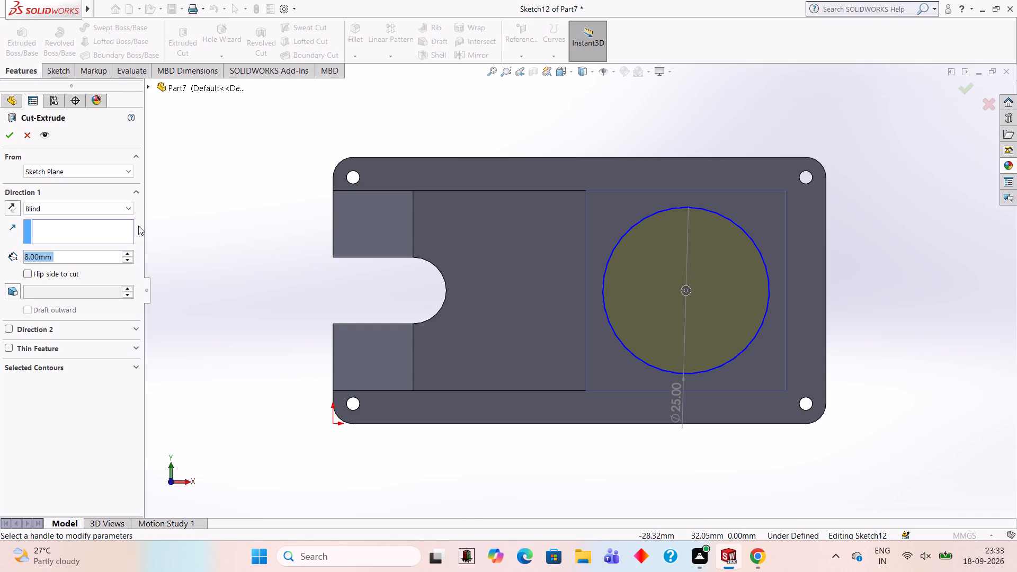
left_click(129, 290)
left_click(131, 296)
left_click(14, 136)
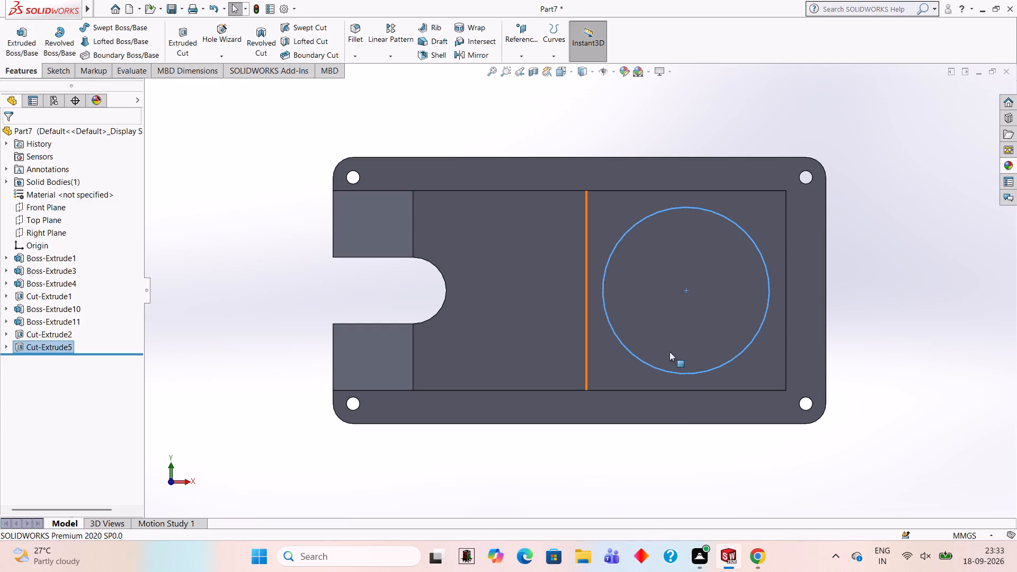
middle_click_drag(766, 328, 741, 253)
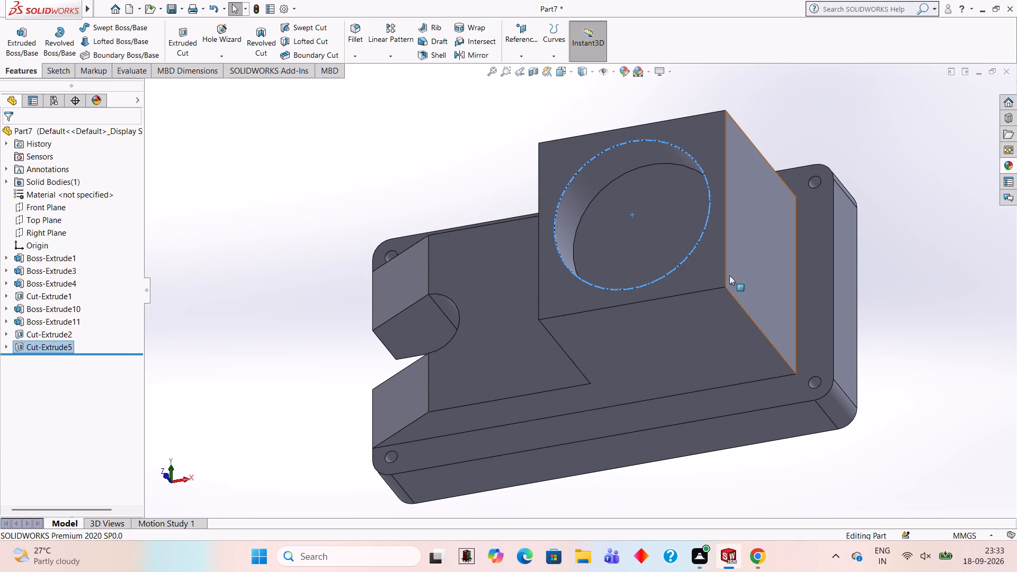
Start a sketch on the round pocket's floor and draw a concentric circle 13 mm in diameter.
left_click(632, 217)
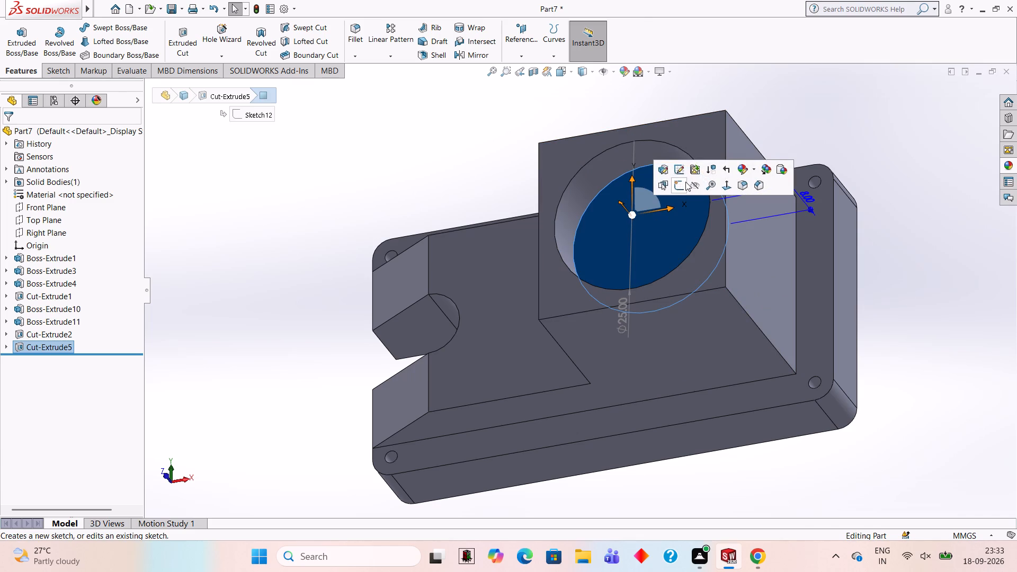
left_click(685, 182)
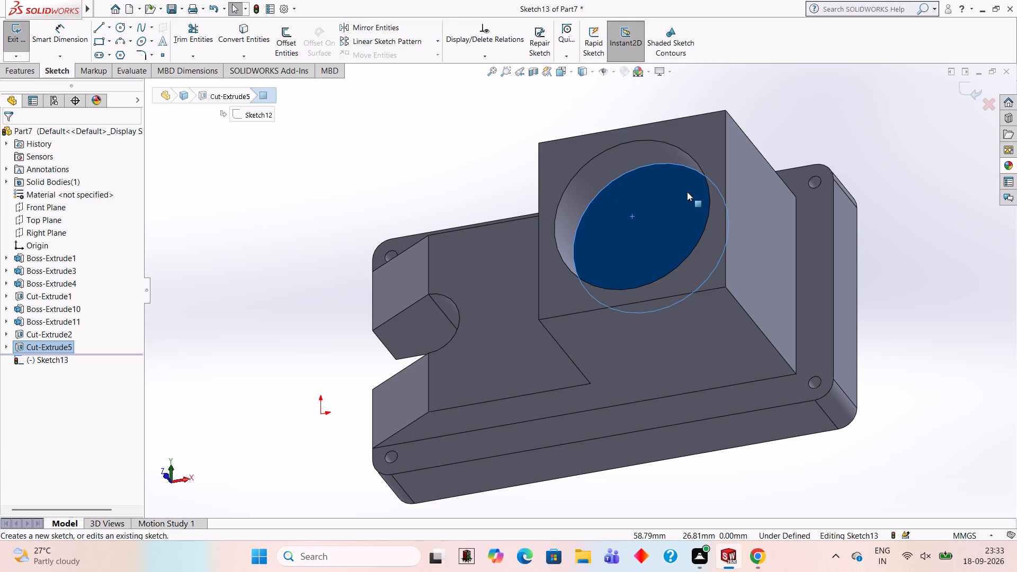
key("ctrl+8")
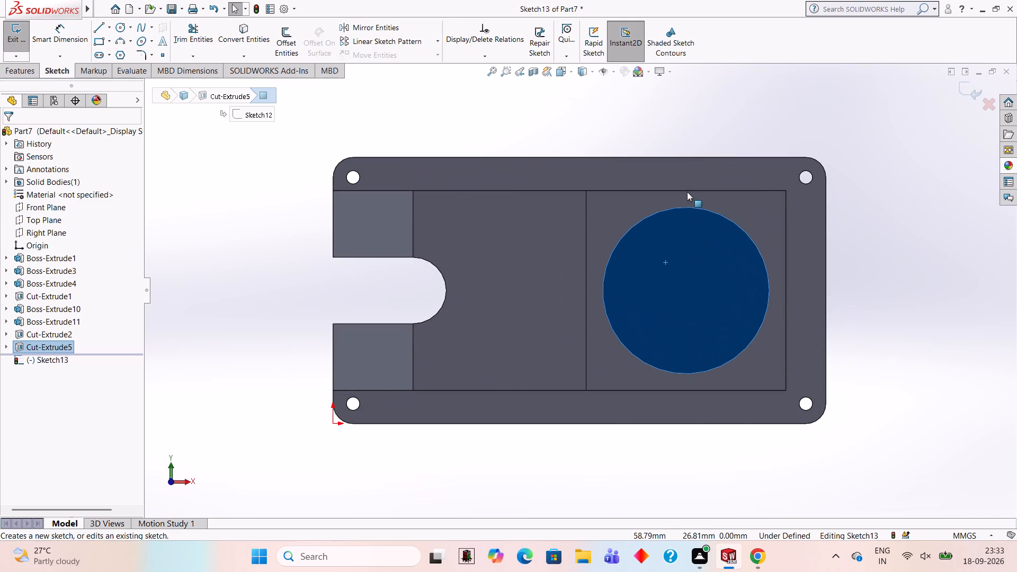
left_click(123, 31)
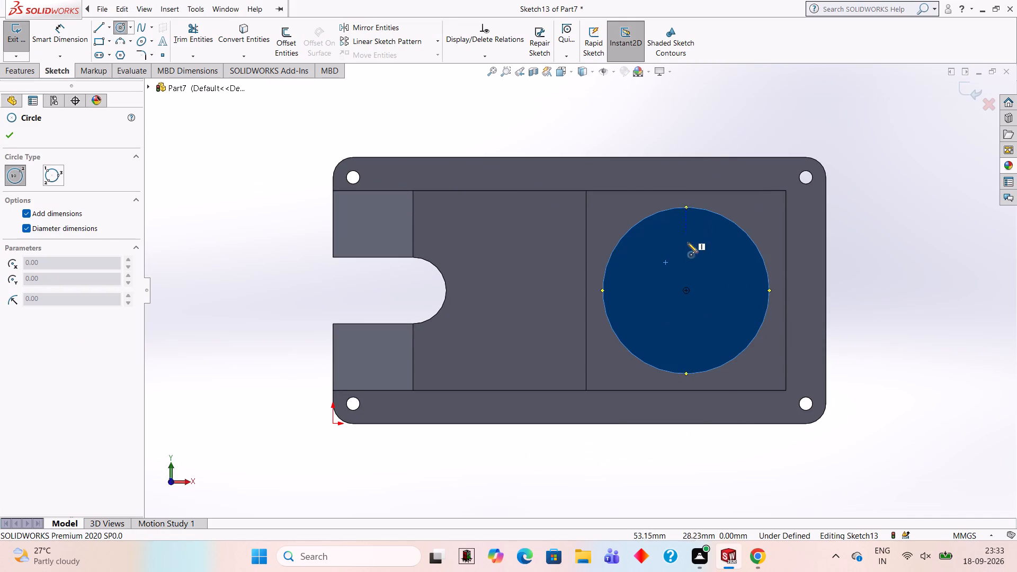
left_click(688, 292)
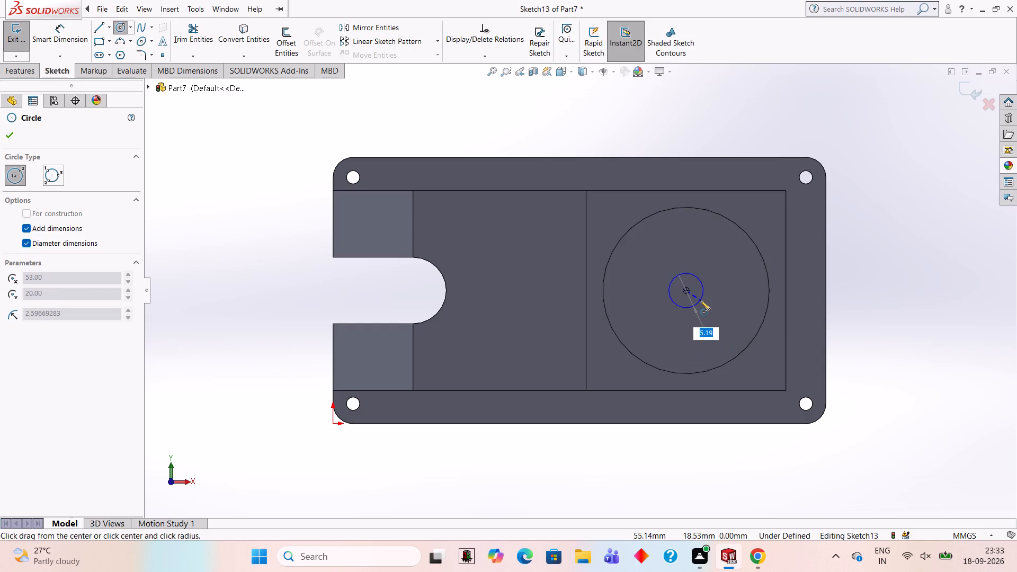
type("13")
key("Return")
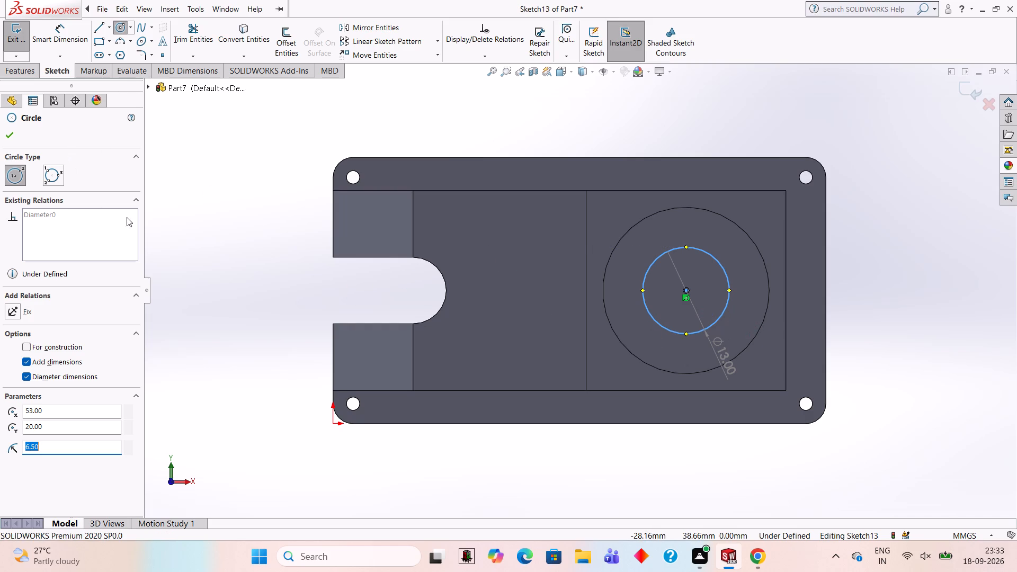
Cut-extrude the 13 mm circle from the pocket floor with a blind depth of 8 mm.
left_click(21, 75)
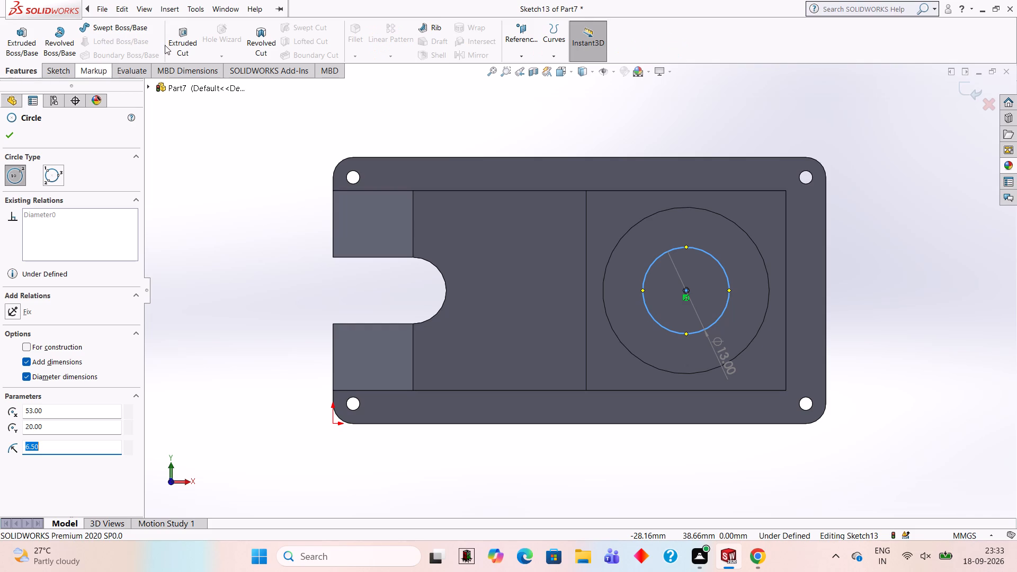
left_click(198, 35)
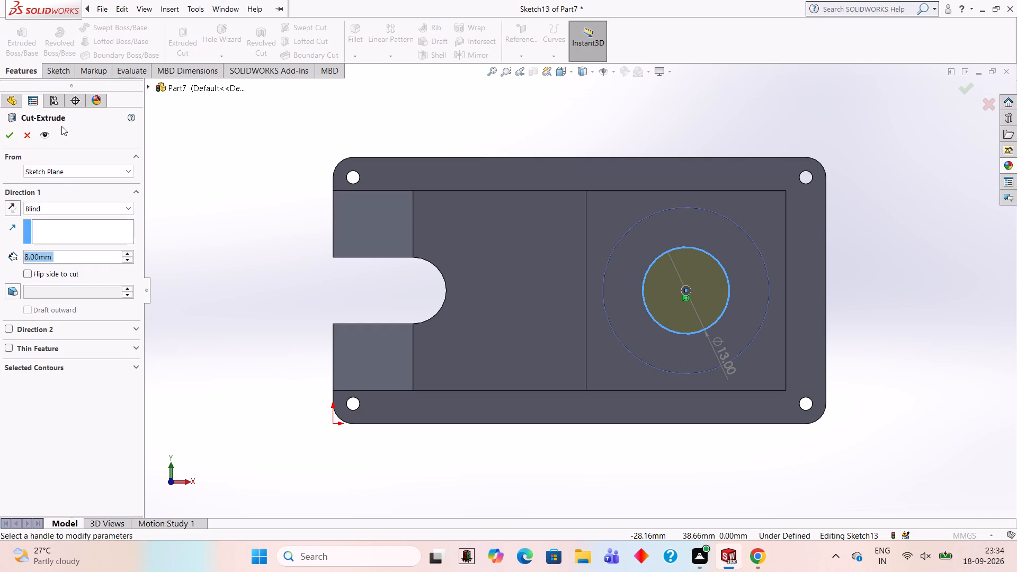
left_click(12, 136)
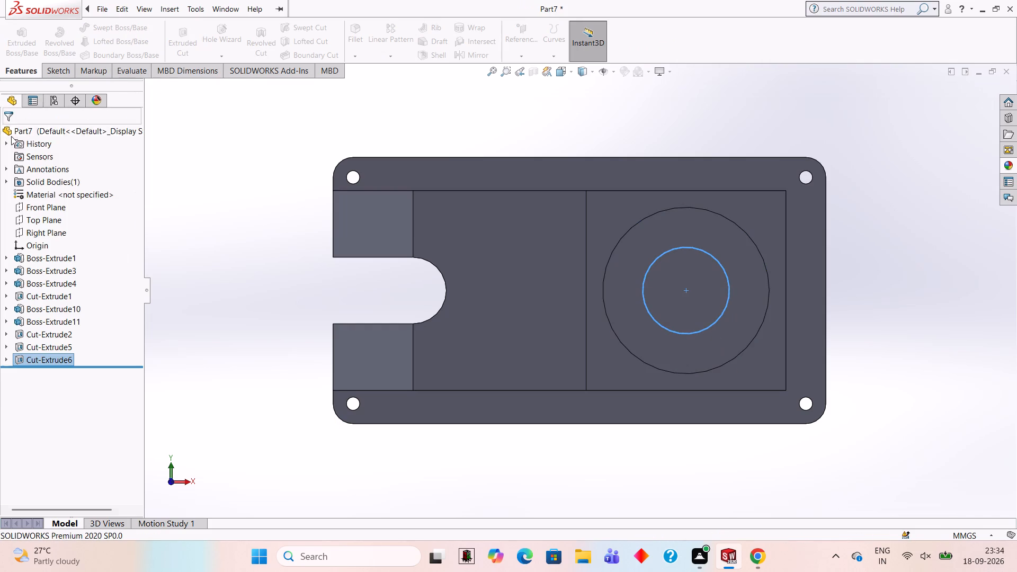
Examine the stepped bore in the square block and the surrounding part from several angles.
middle_click_drag(893, 312, 871, 188)
scroll(834, 261, "down", 1)
middle_click_drag(838, 261, 856, 253)
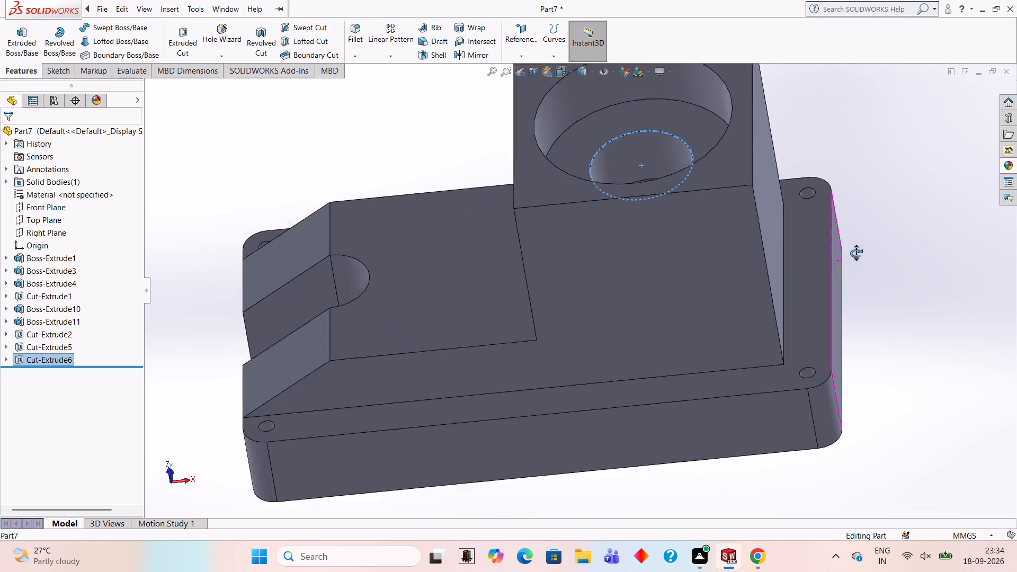
middle_click_drag(856, 253, 870, 378)
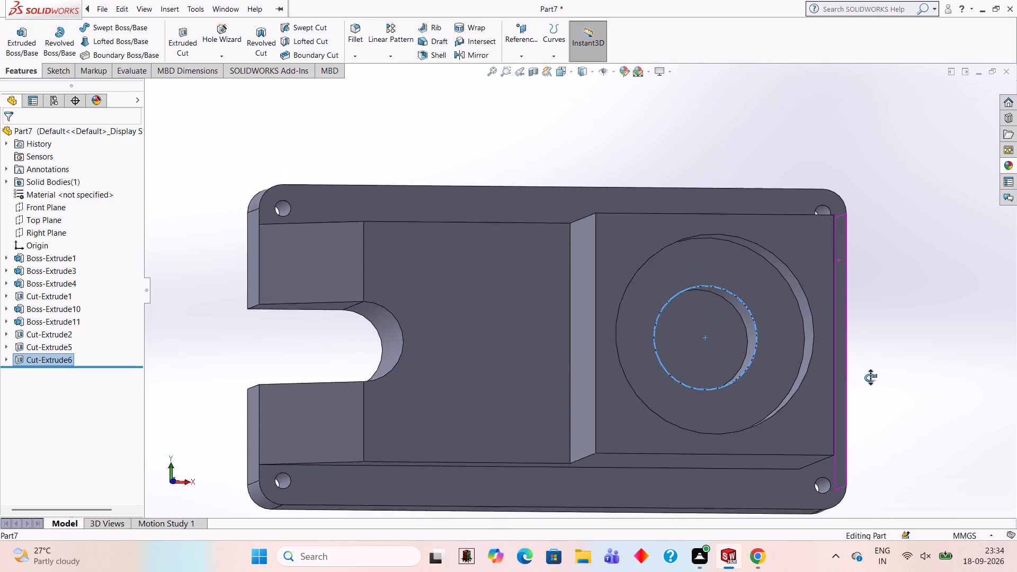
middle_click_drag(870, 378, 872, 288)
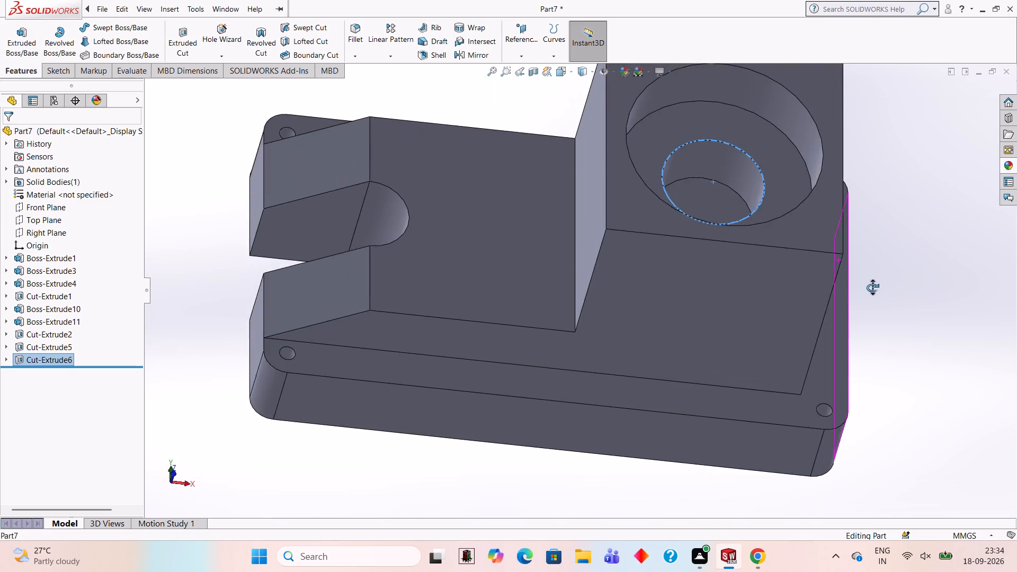
middle_click_drag(872, 288, 847, 337)
scroll(847, 331, "down", 1)
middle_click_drag(847, 331, 856, 315)
scroll(856, 315, "up", 1)
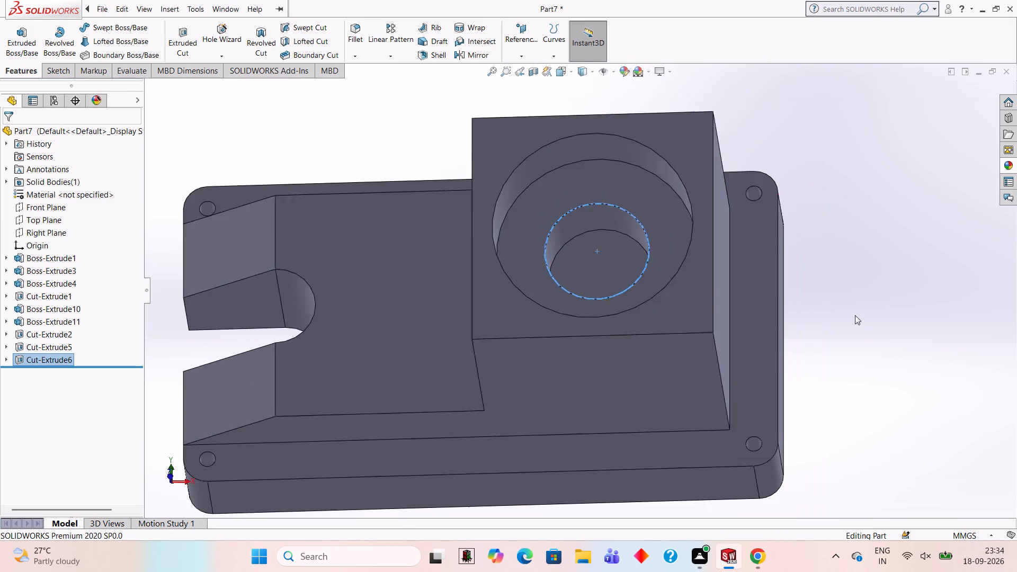
Examine the whole part, including the stepped bore and slotted boss, from above and at oblique angles.
scroll(855, 315, "up", 2)
middle_click_drag(816, 327, 827, 329)
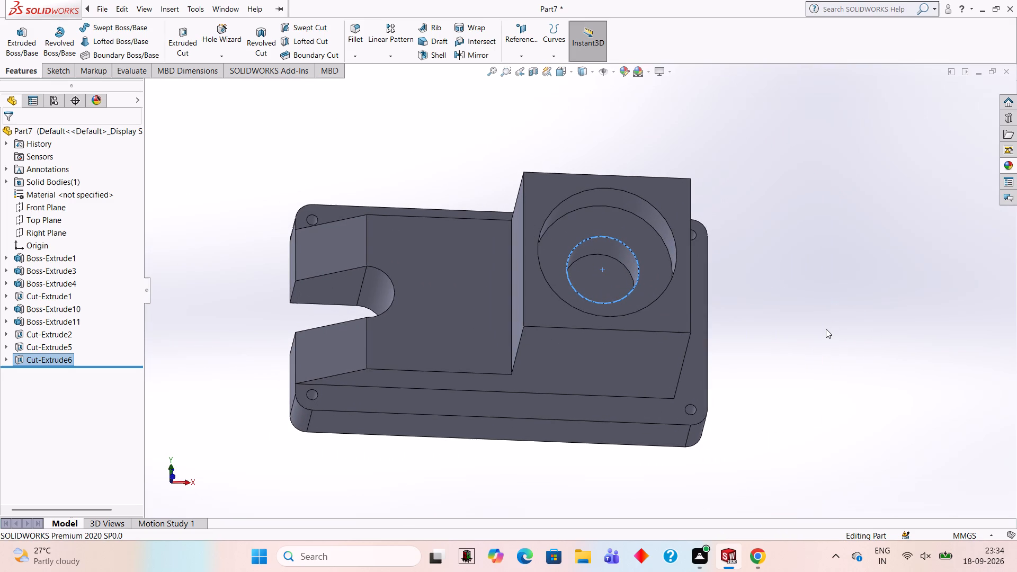
scroll(825, 329, "down", 1)
scroll(825, 329, "up", 1)
middle_click_drag(825, 329, 817, 388)
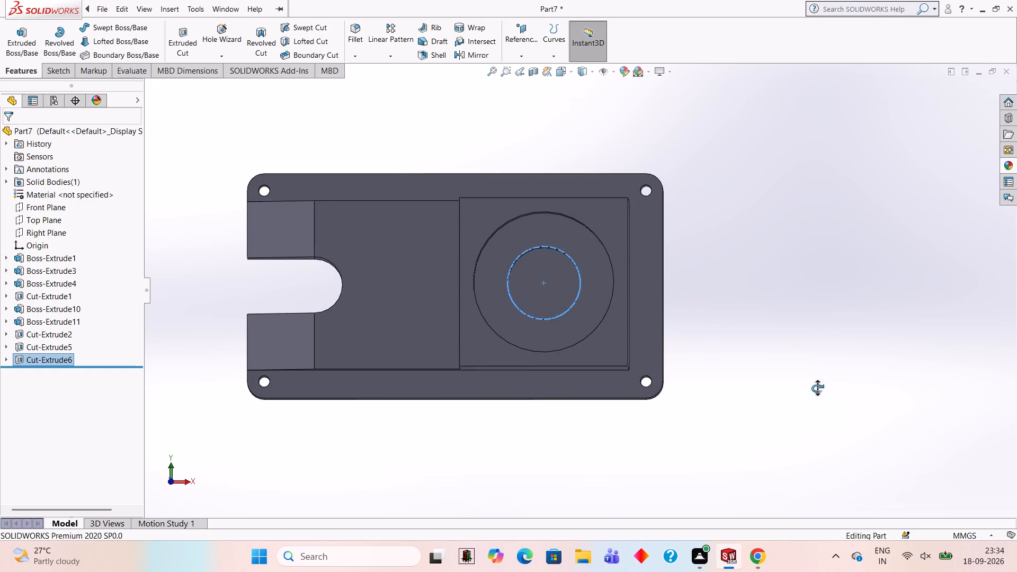
middle_click_drag(817, 388, 806, 270)
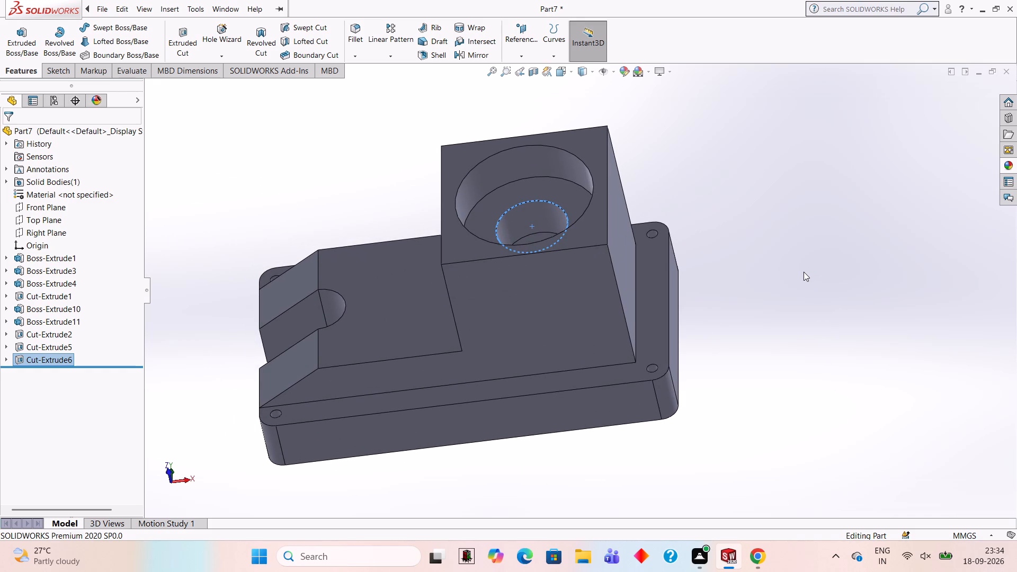
middle_click(798, 272)
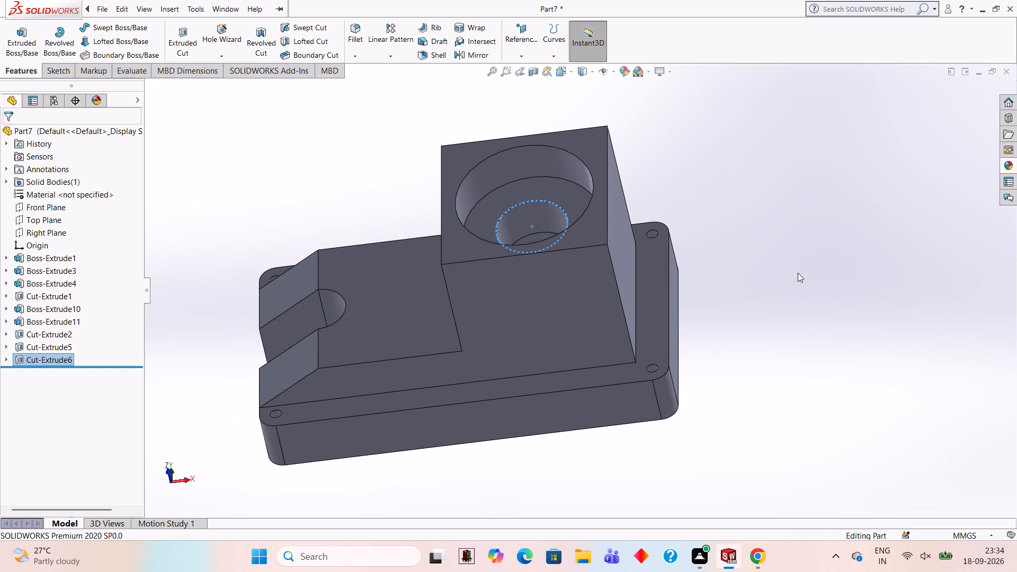
left_click(798, 273)
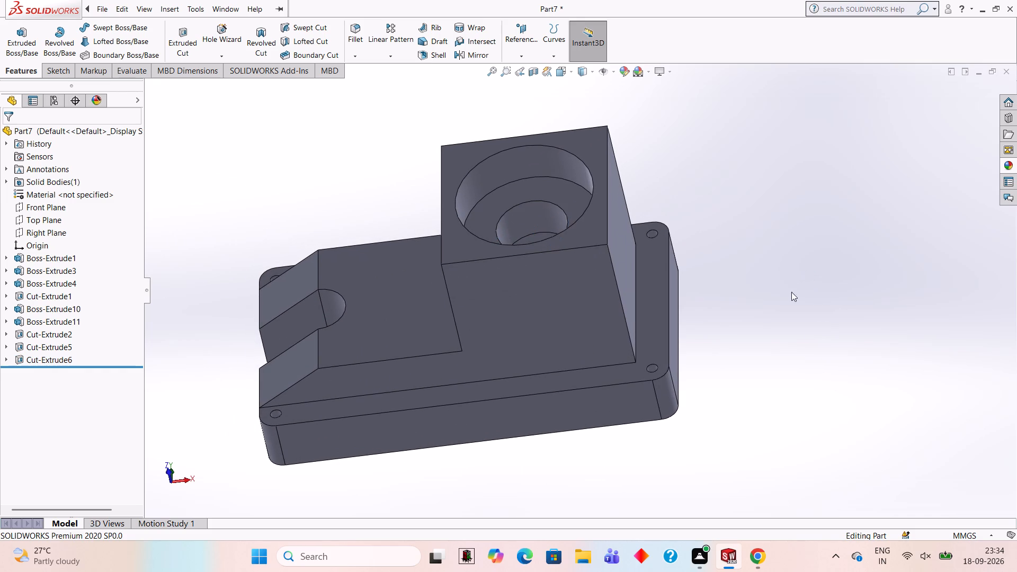
scroll(768, 341, "down", 1)
scroll(686, 371, "up", 2)
scroll(221, 338, "down", 2)
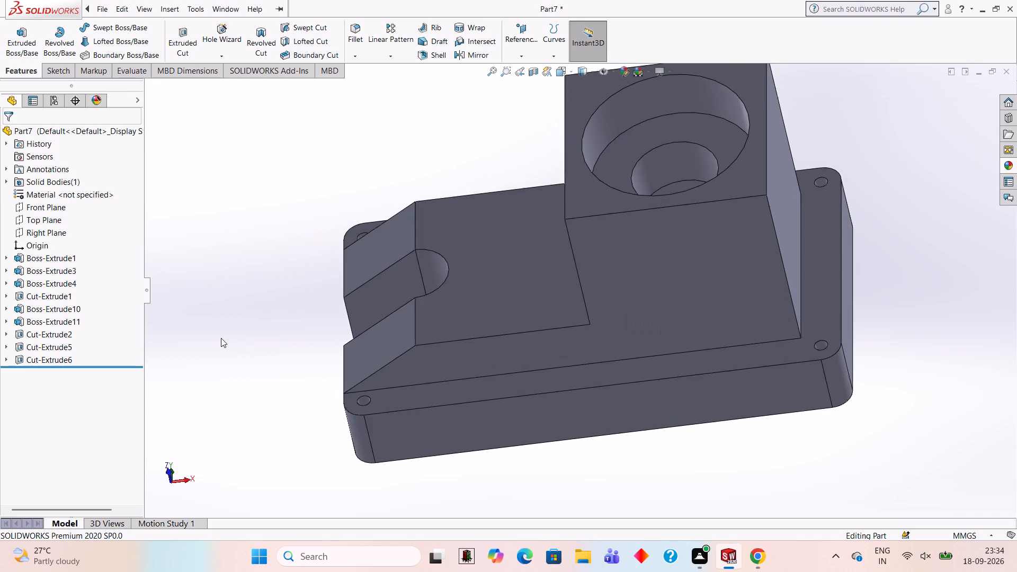
scroll(221, 338, "up", 1)
scroll(818, 123, "up", 1)
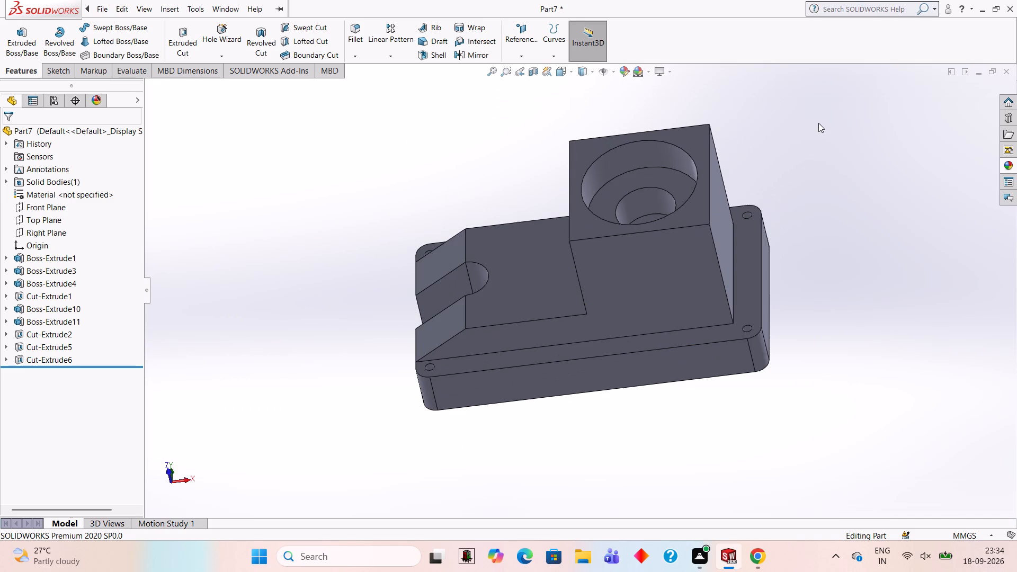
Apply the solid Red appearance to the entire body.
left_click(1010, 165)
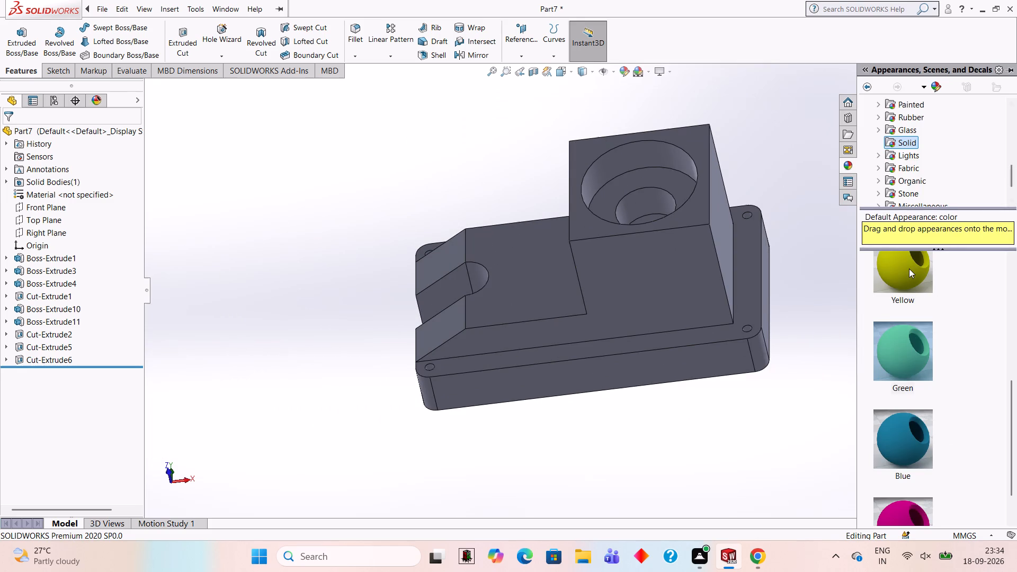
left_click_drag(915, 270, 703, 254)
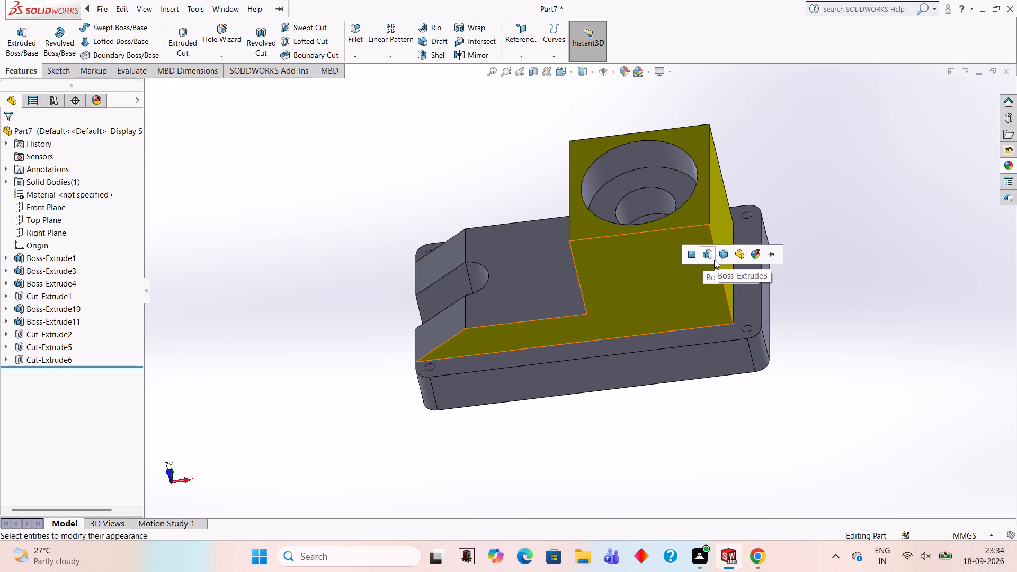
left_click(1010, 167)
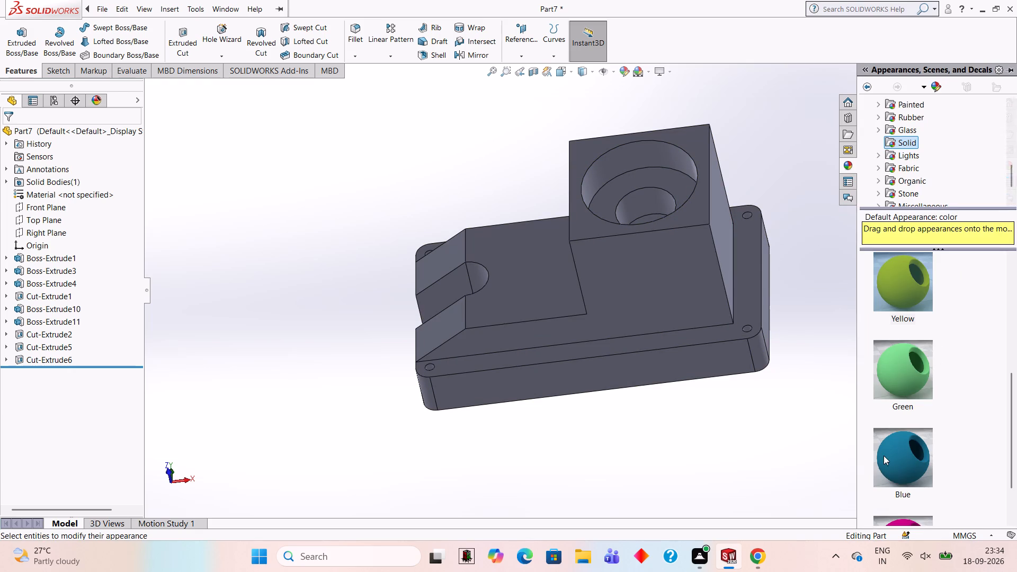
scroll(893, 459, "down", 5)
scroll(898, 457, "up", 5)
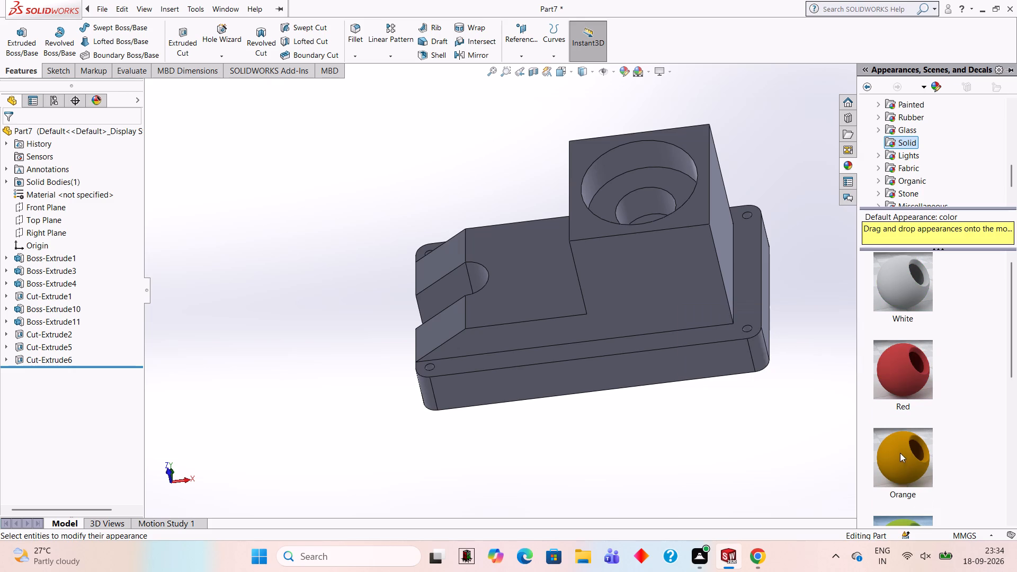
left_click_drag(914, 368, 690, 255)
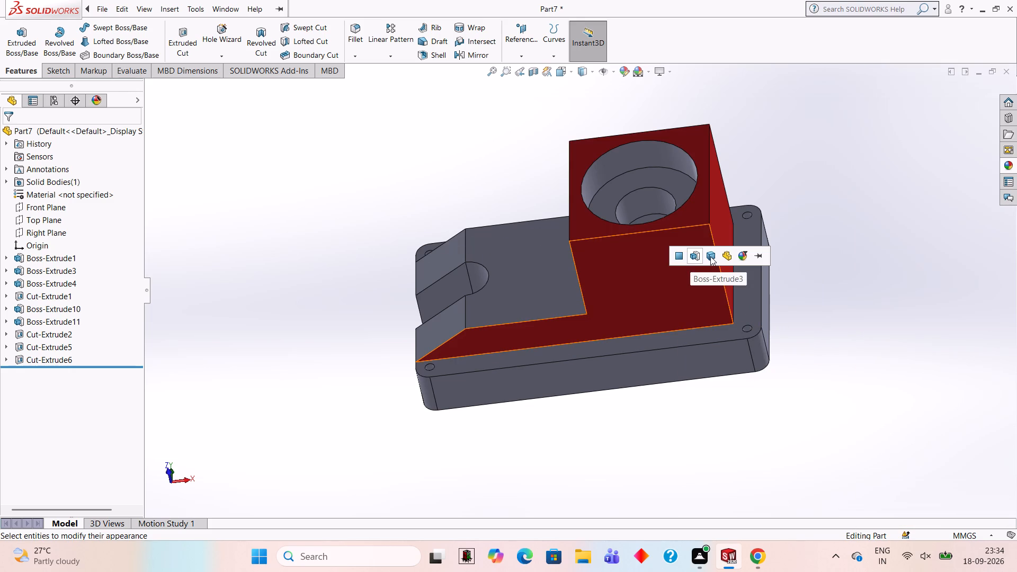
left_click(710, 256)
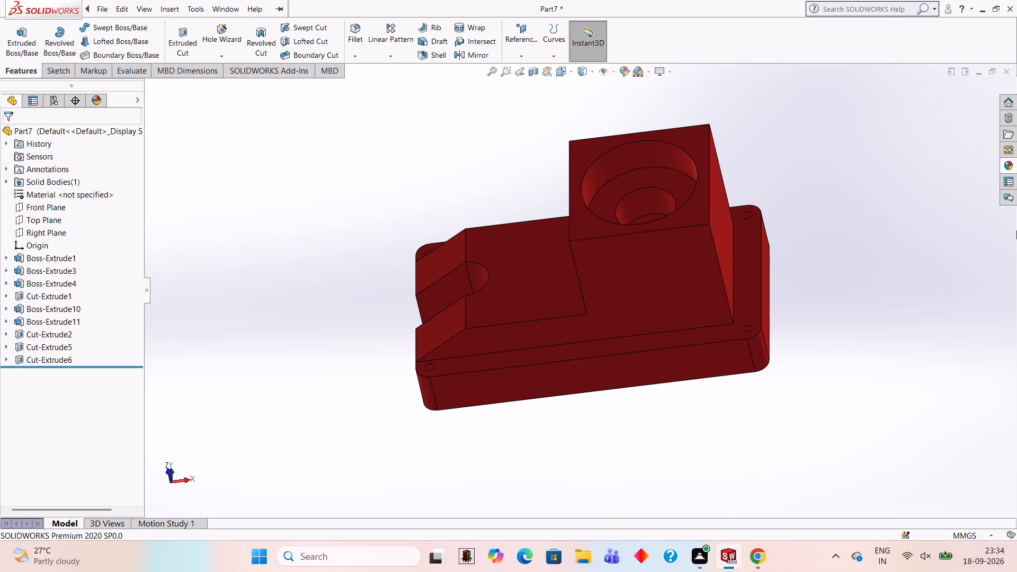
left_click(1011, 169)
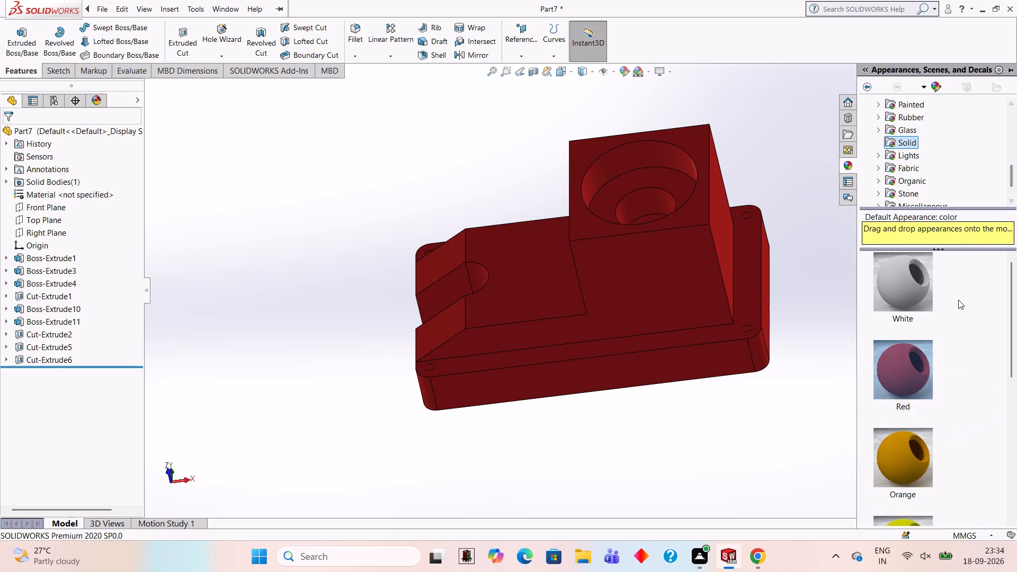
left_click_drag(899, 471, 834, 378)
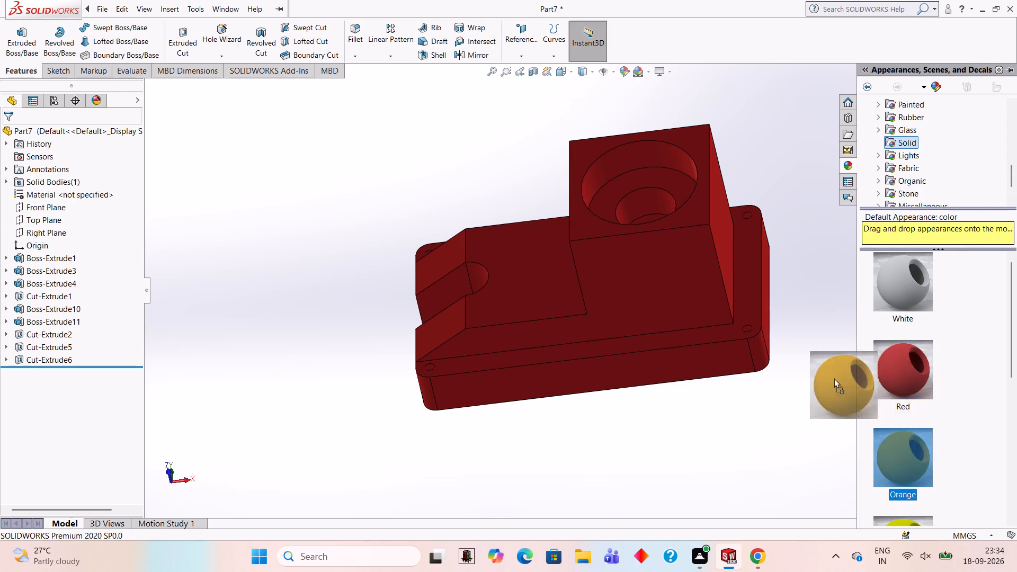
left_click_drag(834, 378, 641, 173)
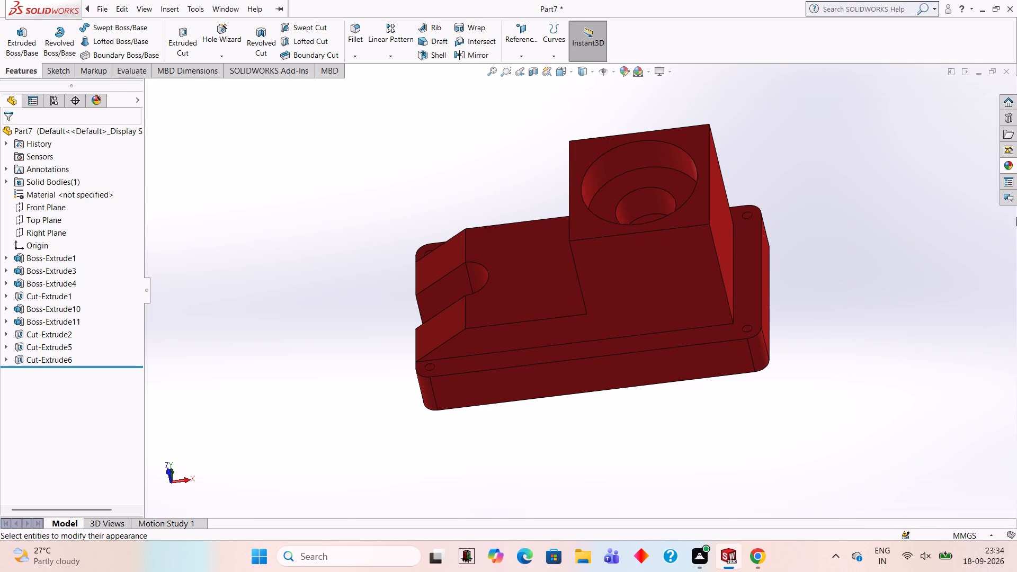
Apply the solid Green appearance to the Cut-Extrude5 feature, the larger 25 mm pocket in the square block.
left_click(1013, 166)
scroll(862, 421, "down", 3)
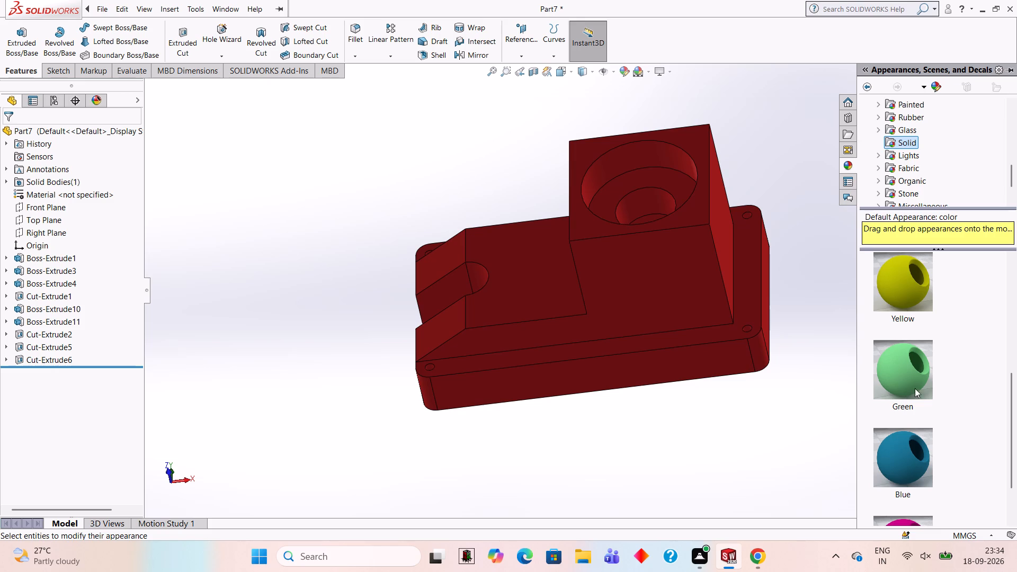
left_click_drag(924, 382, 675, 174)
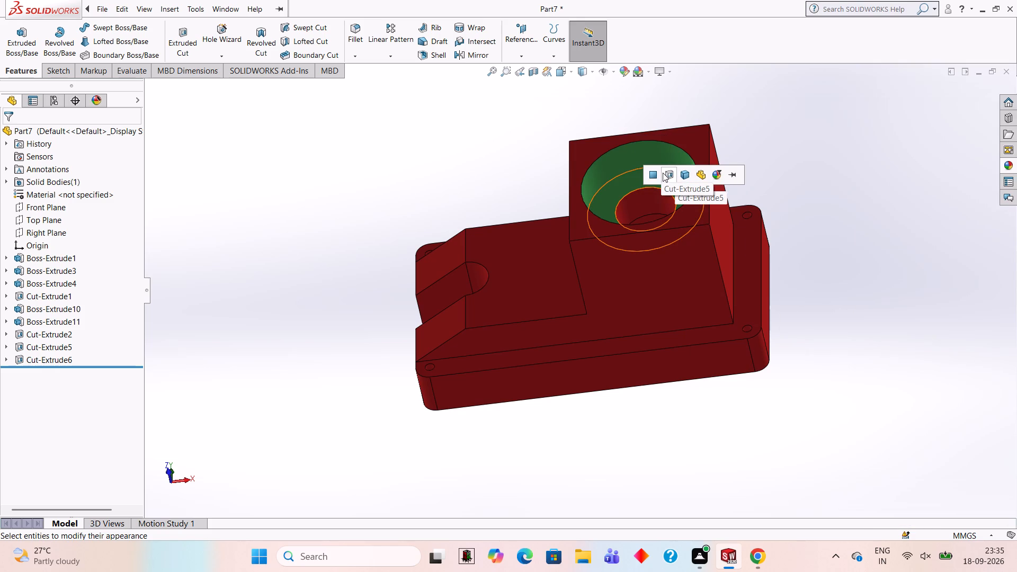
left_click(663, 173)
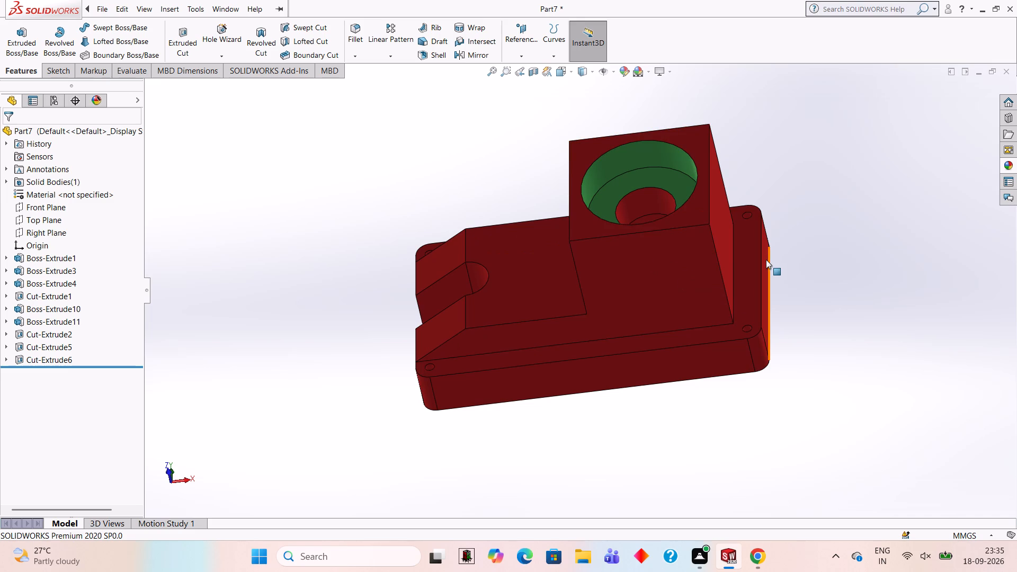
Apply the solid Green appearance to only the rounded end face of the open slot.
middle_click_drag(763, 263, 846, 355)
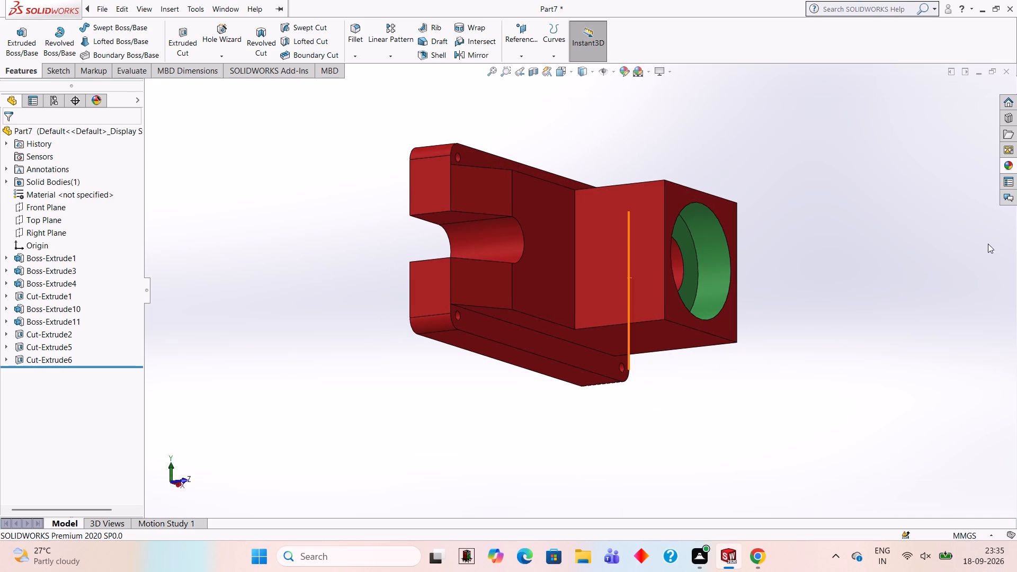
left_click(1009, 168)
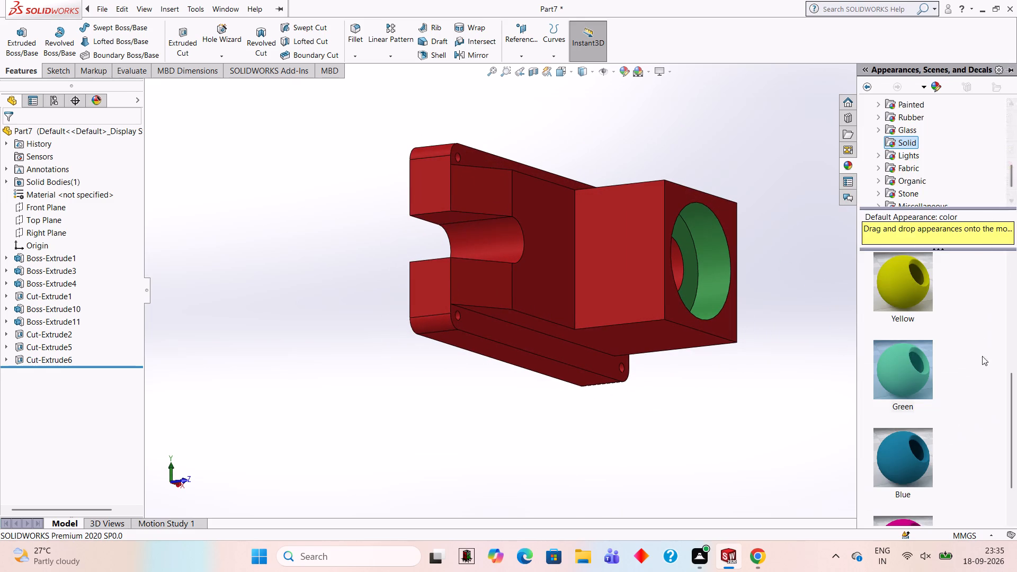
left_click_drag(912, 362, 500, 218)
left_click(490, 218)
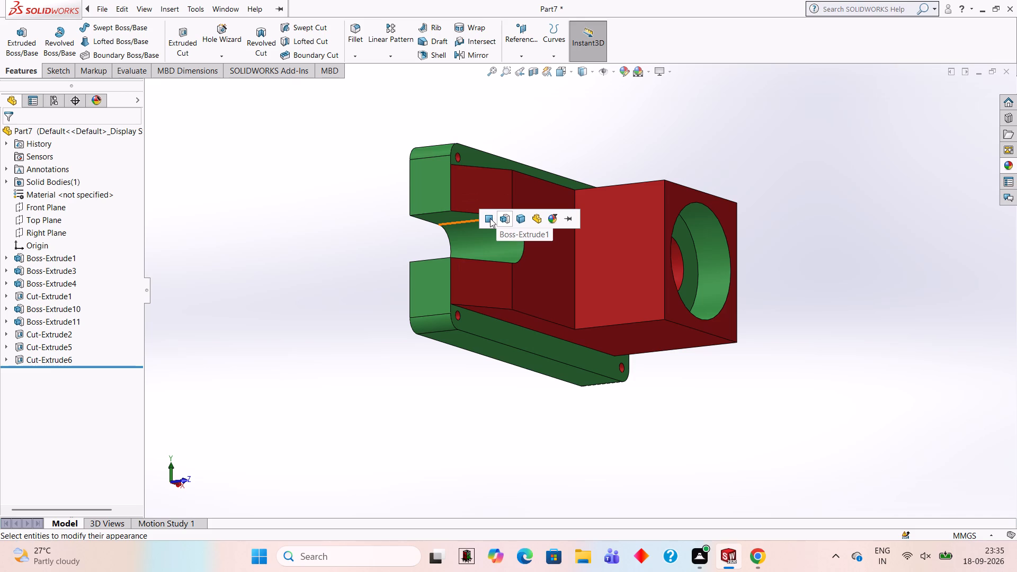
Apply the solid Yellow appearance to the floor face and the cylindrical wall face of the 13 mm bore.
middle_click_drag(811, 213, 755, 218)
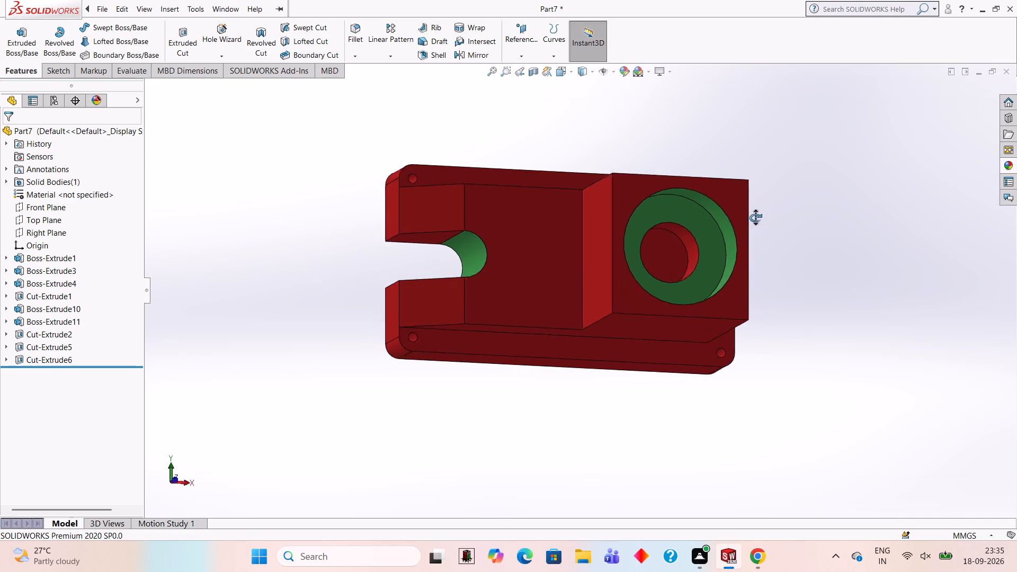
middle_click_drag(755, 218, 746, 218)
left_click(1011, 165)
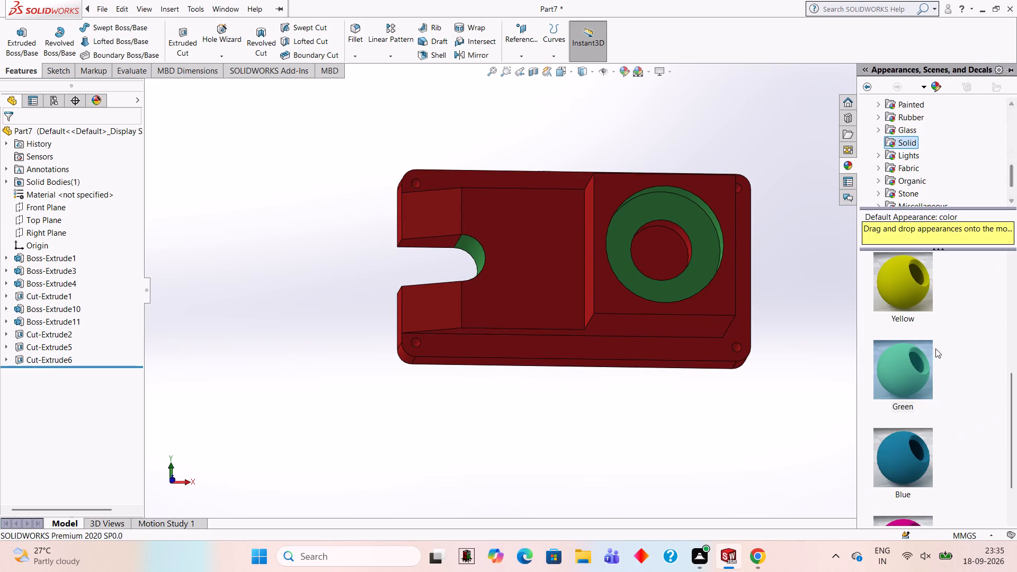
left_click_drag(913, 294, 670, 255)
left_click(671, 255)
middle_click_drag(872, 225, 885, 234)
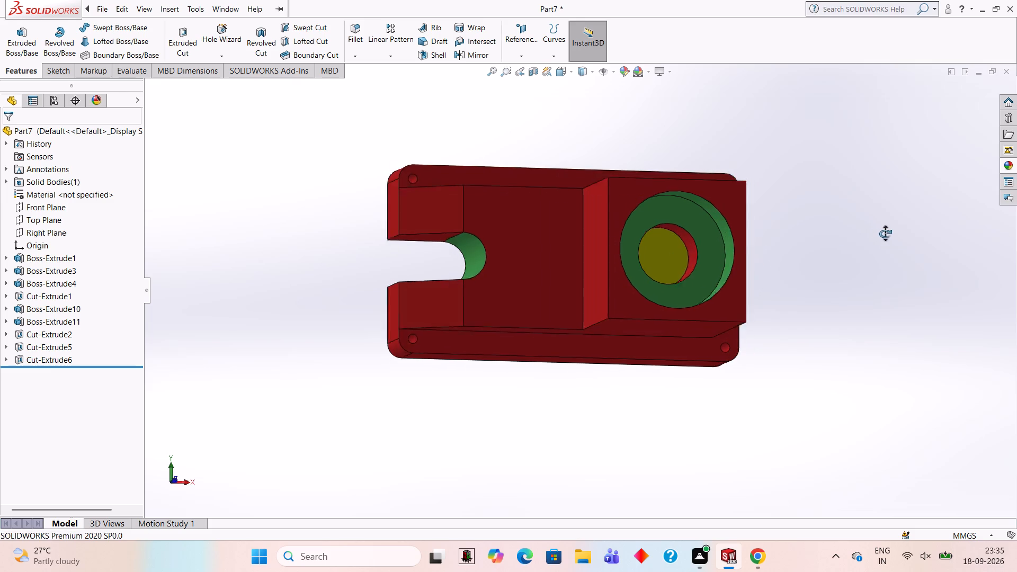
middle_click_drag(885, 234, 900, 248)
left_click(1010, 163)
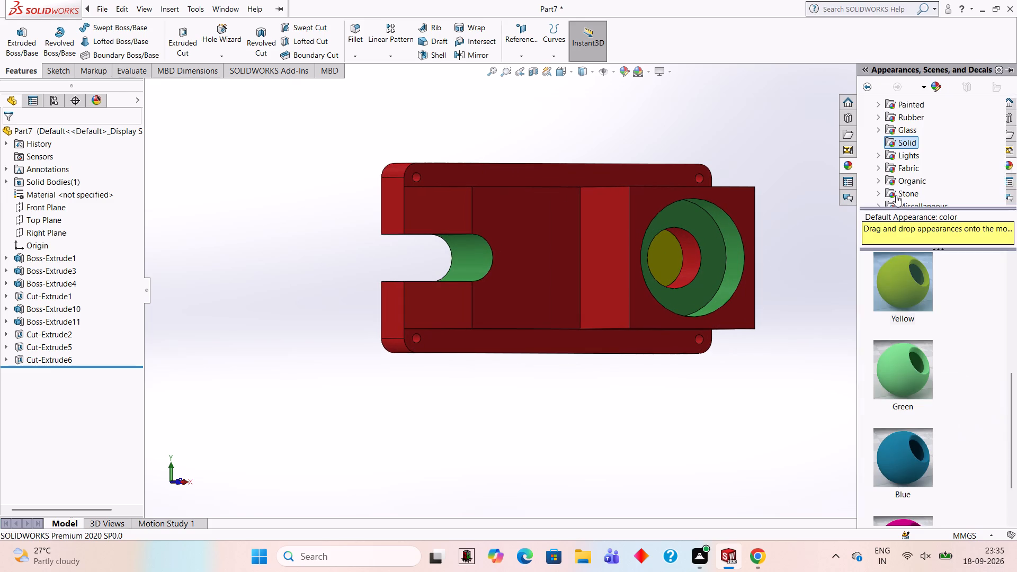
left_click_drag(899, 290, 700, 261)
left_click(700, 261)
Examine the coloured bore, slot and body faces from the front and from oblique angles.
middle_click_drag(873, 245, 862, 245)
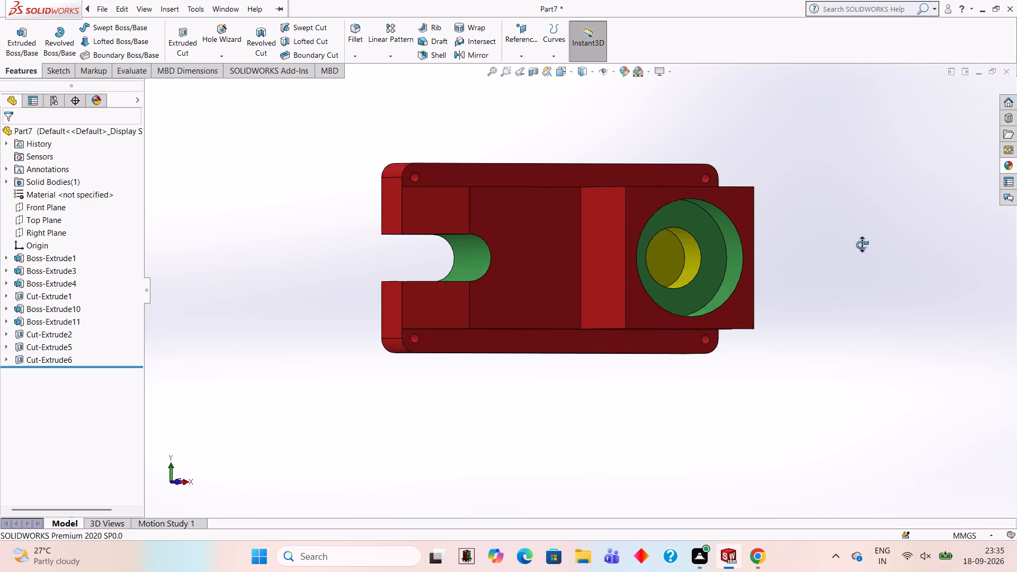
middle_click_drag(862, 245, 836, 243)
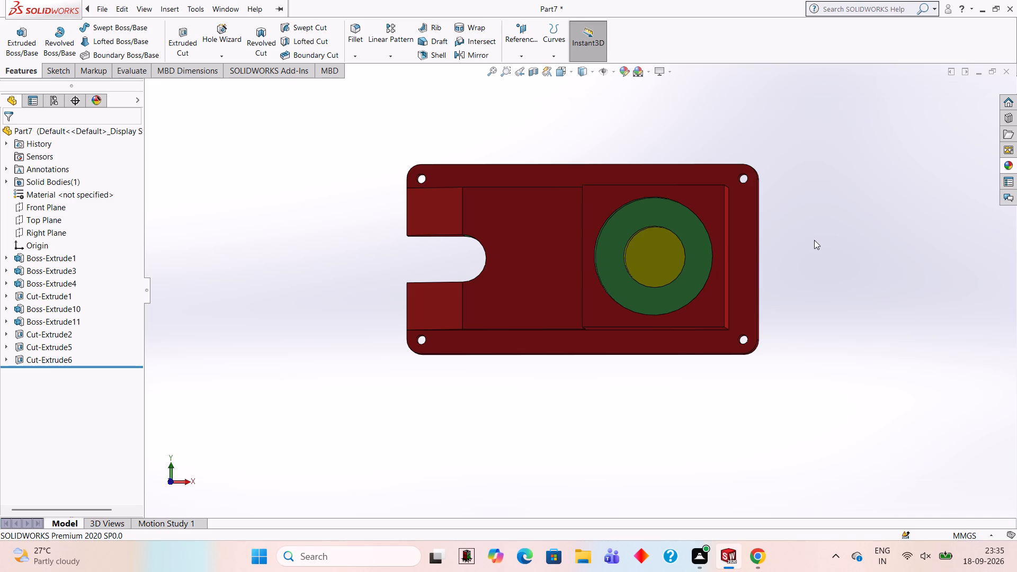
middle_click(855, 254)
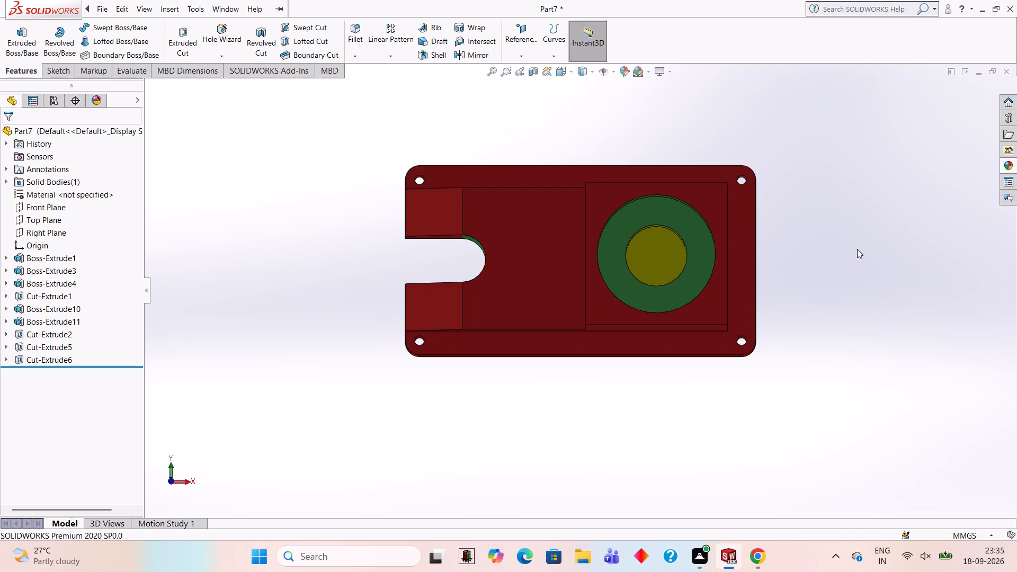
middle_click_drag(794, 286, 754, 274)
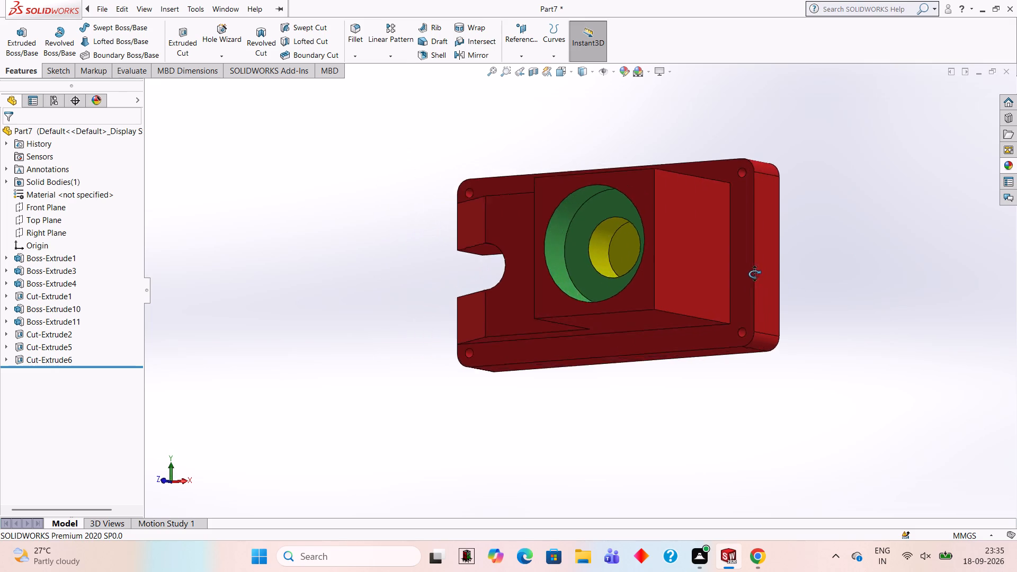
middle_click_drag(754, 274, 779, 196)
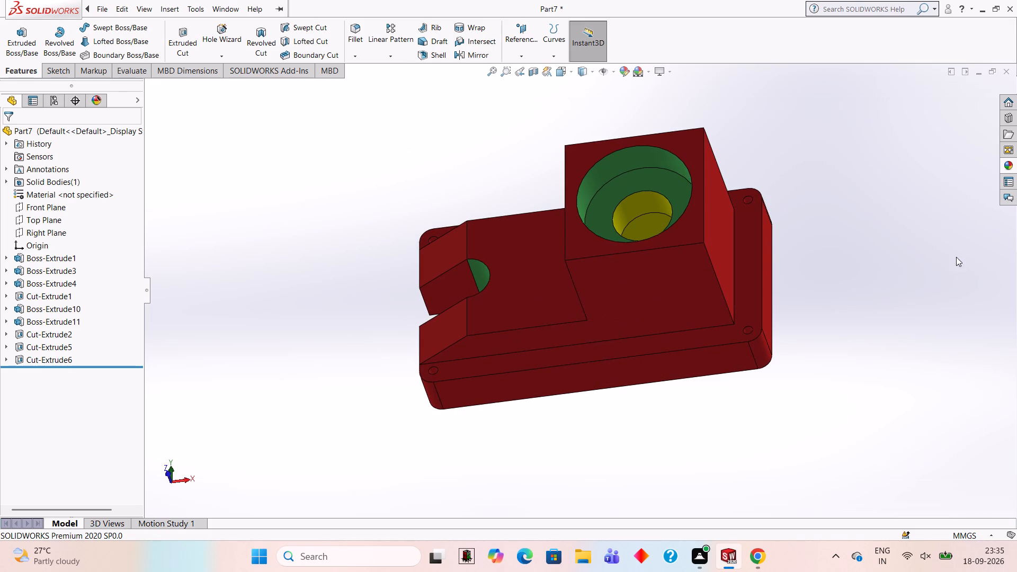
middle_click_drag(818, 181, 838, 282)
middle_click(838, 282)
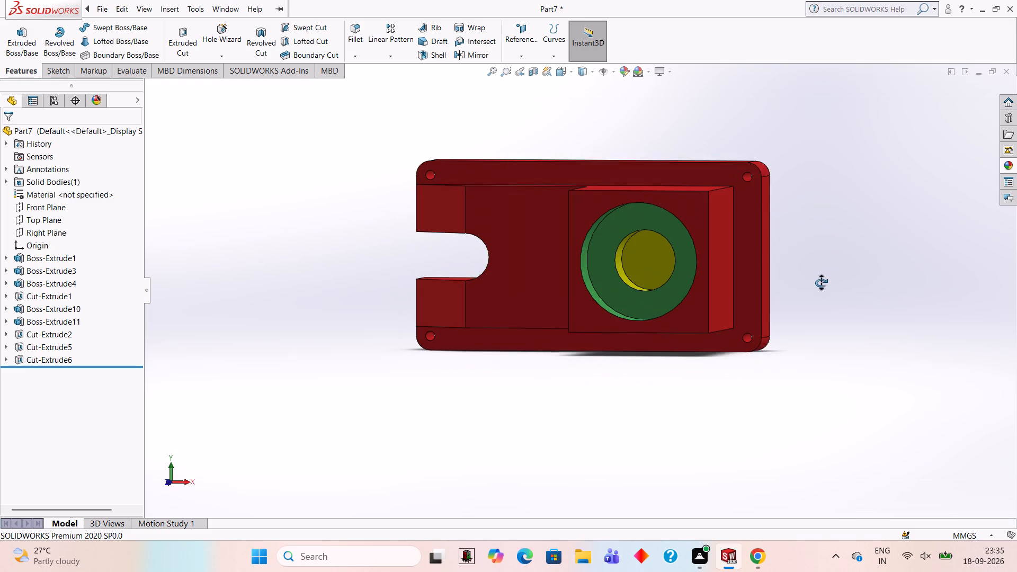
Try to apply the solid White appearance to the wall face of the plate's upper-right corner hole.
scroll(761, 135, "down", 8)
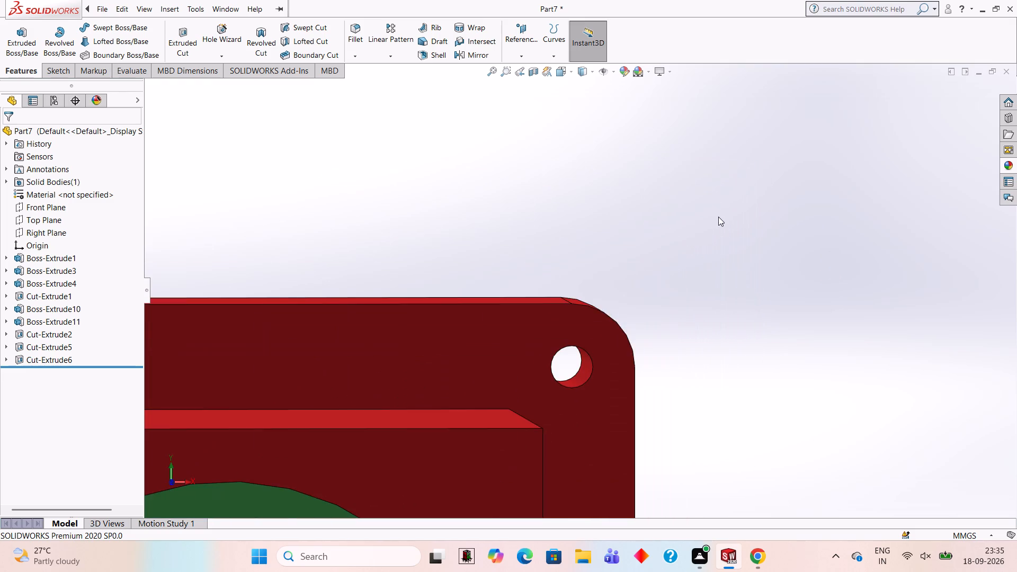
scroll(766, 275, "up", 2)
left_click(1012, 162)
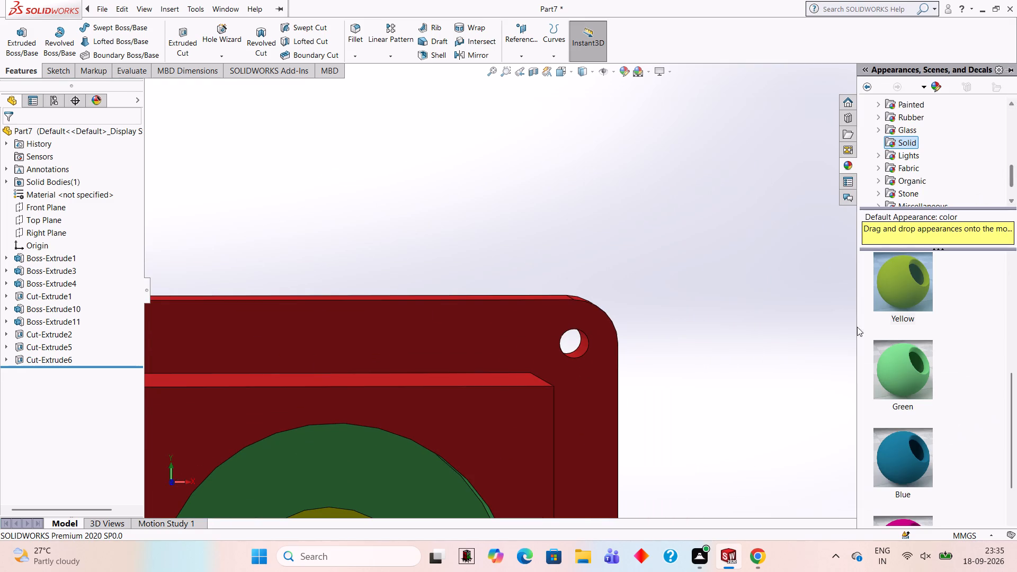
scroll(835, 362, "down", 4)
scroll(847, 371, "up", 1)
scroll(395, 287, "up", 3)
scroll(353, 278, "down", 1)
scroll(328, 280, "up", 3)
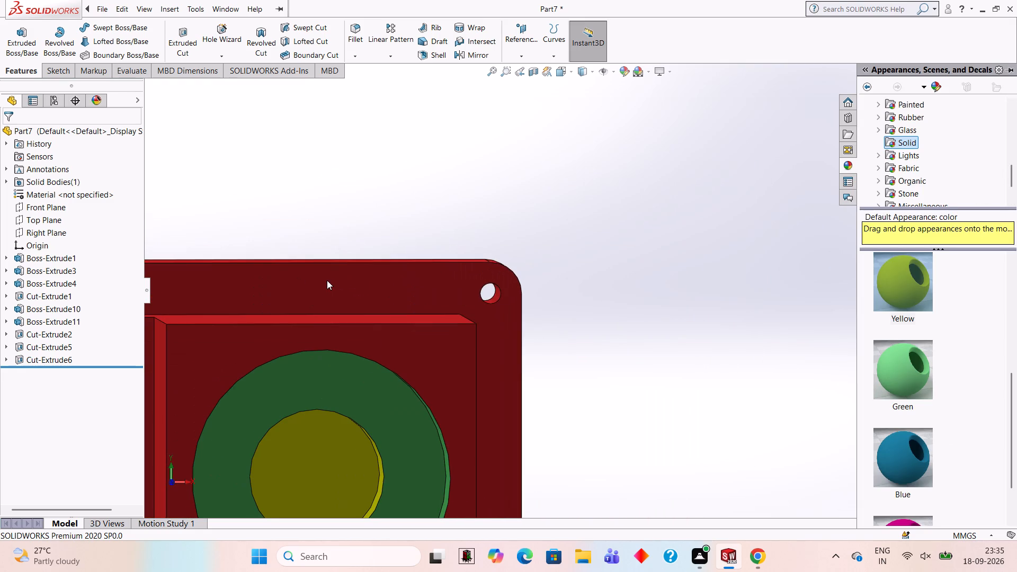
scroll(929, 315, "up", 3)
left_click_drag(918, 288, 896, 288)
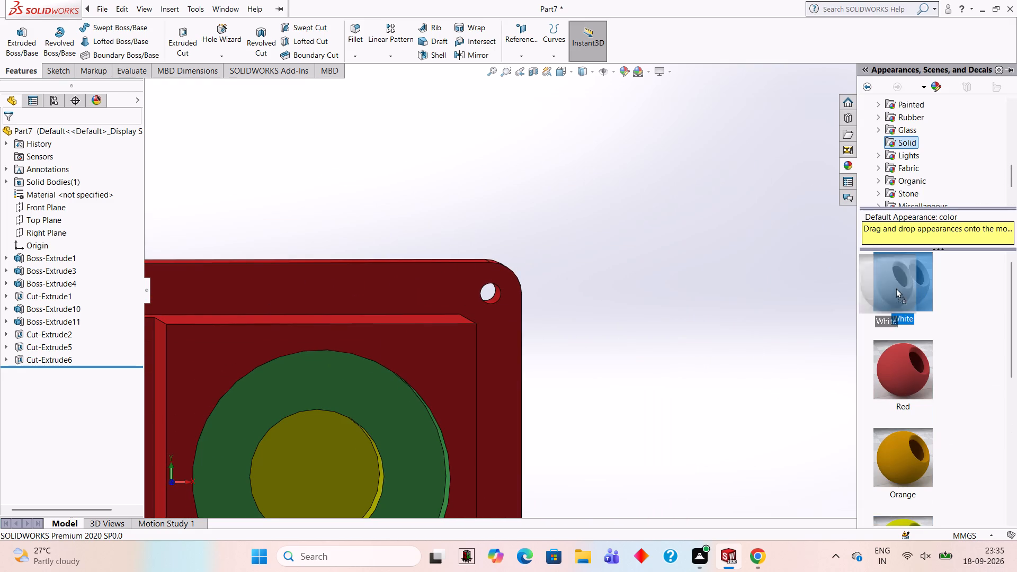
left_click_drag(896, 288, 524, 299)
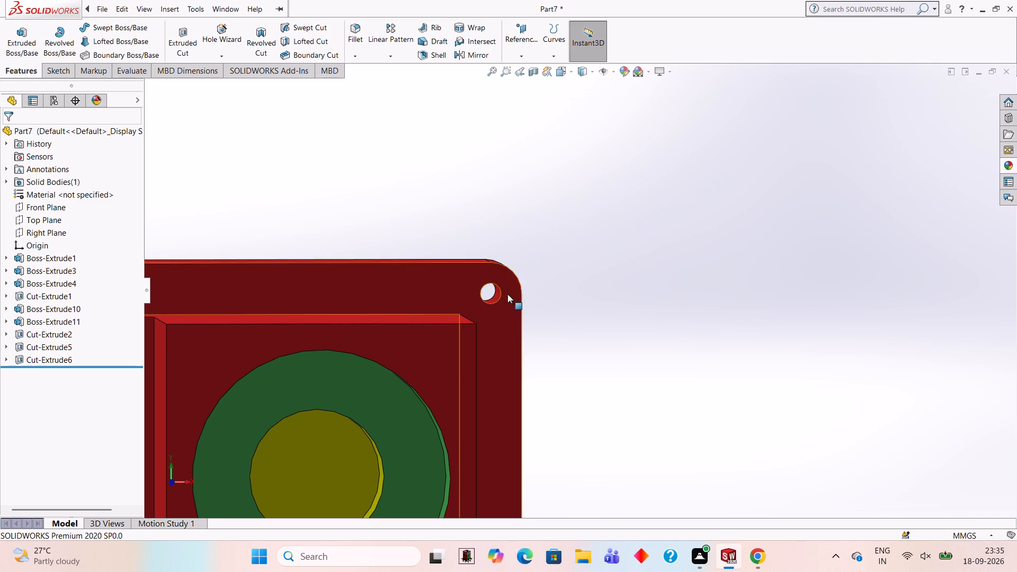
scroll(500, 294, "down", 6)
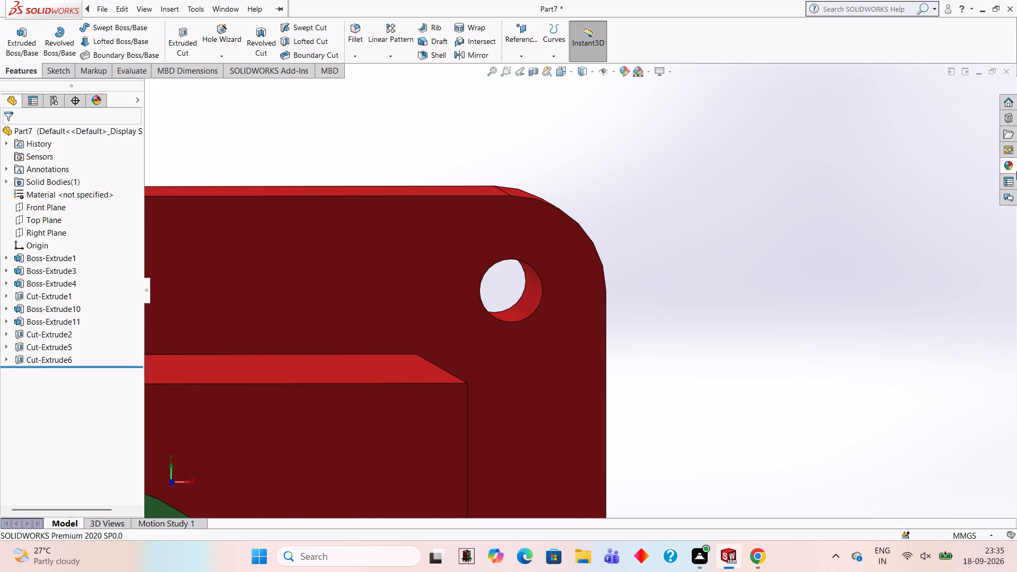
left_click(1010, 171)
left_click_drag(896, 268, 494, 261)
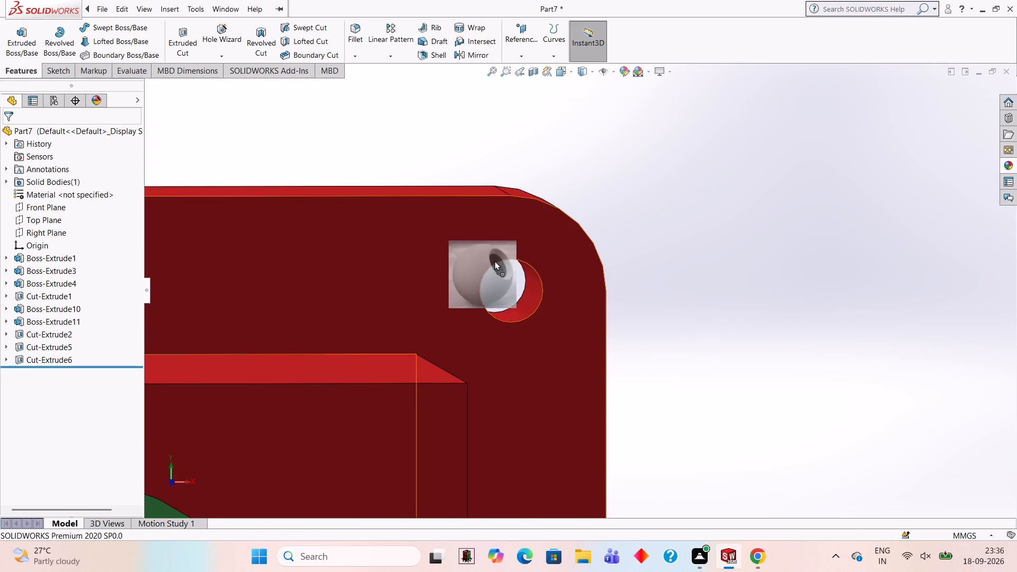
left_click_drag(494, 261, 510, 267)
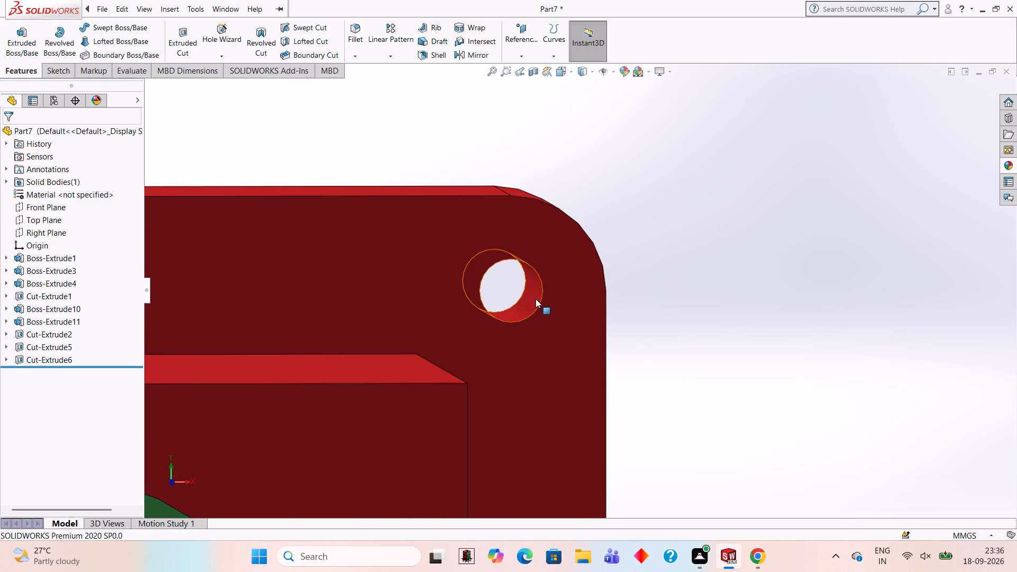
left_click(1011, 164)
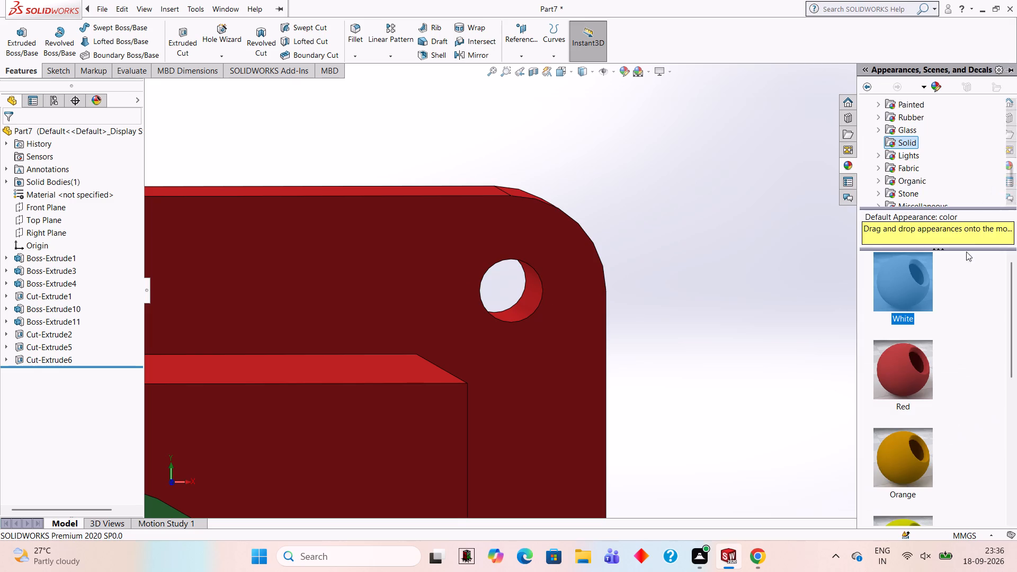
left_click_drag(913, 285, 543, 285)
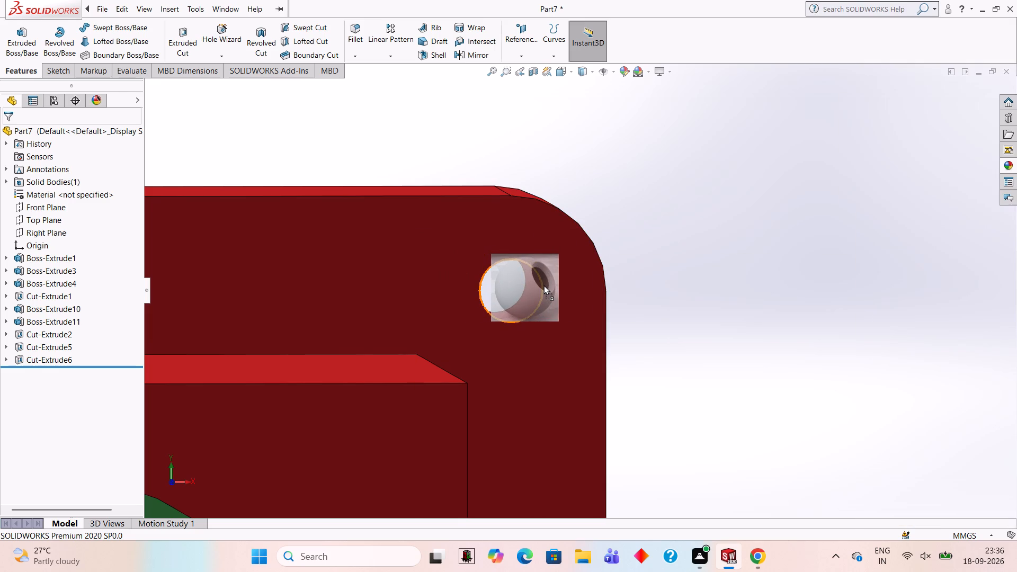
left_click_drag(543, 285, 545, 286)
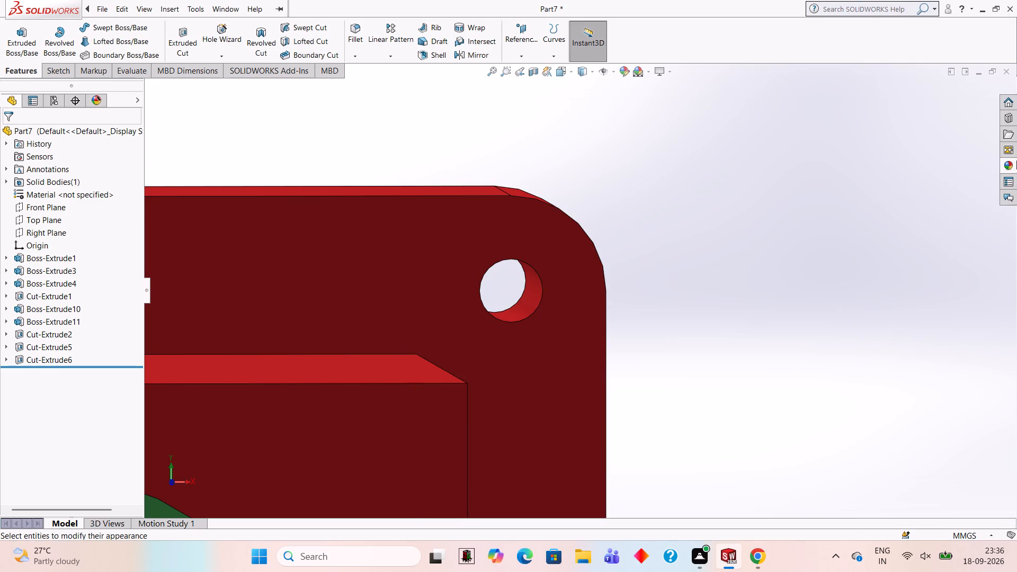
Apply the solid White appearance to only the cylindrical wall face of the plate's upper-right corner hole.
left_click(1016, 160)
left_click_drag(916, 287, 527, 280)
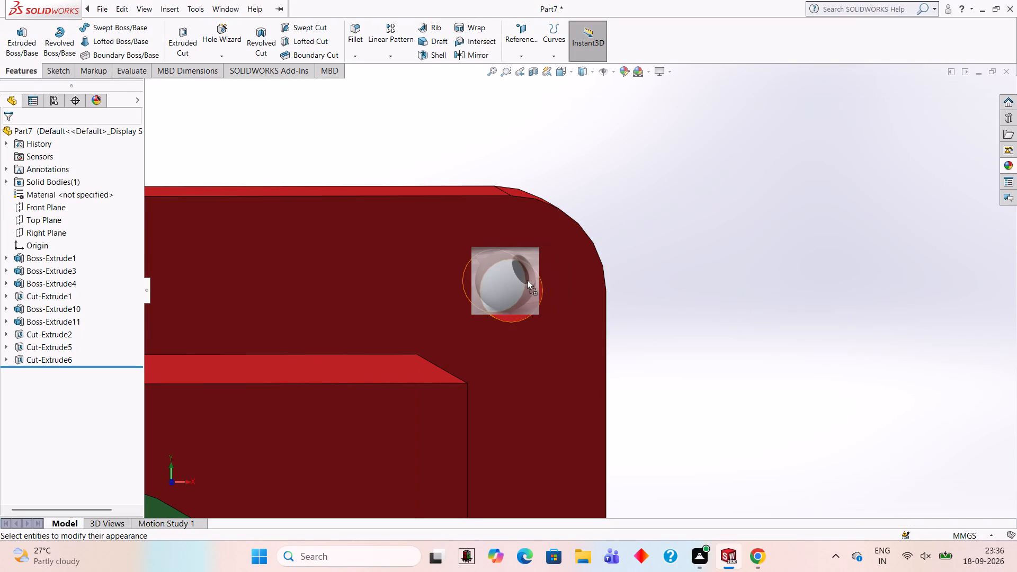
left_click_drag(527, 280, 527, 280)
left_click(528, 281)
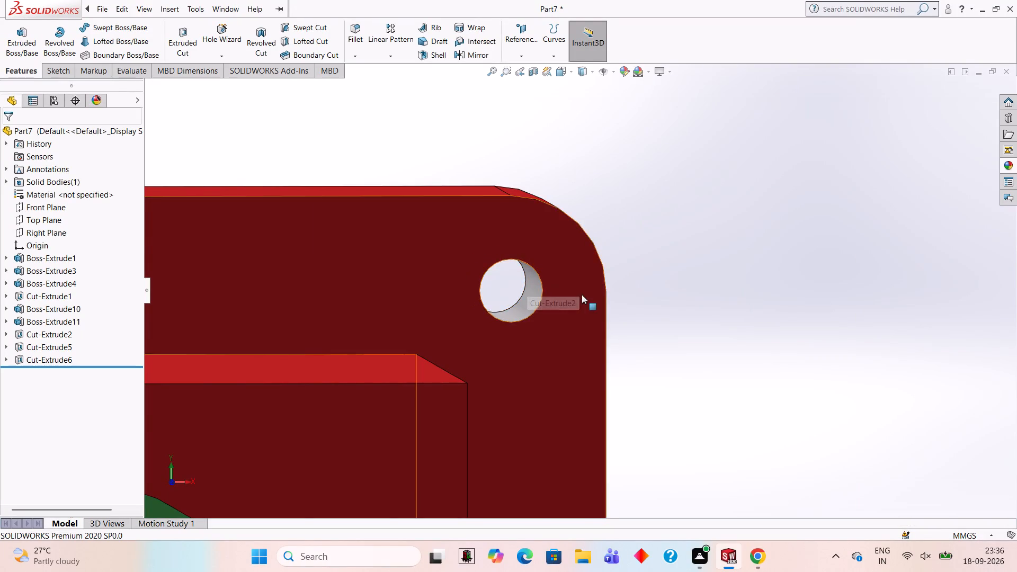
Apply the solid White appearance to only the cylindrical wall face of the plate's lower-right corner hole.
scroll(582, 294, "up", 12)
scroll(622, 301, "down", 2)
scroll(398, 396, "down", 2)
scroll(692, 449, "down", 3)
scroll(675, 453, "up", 1)
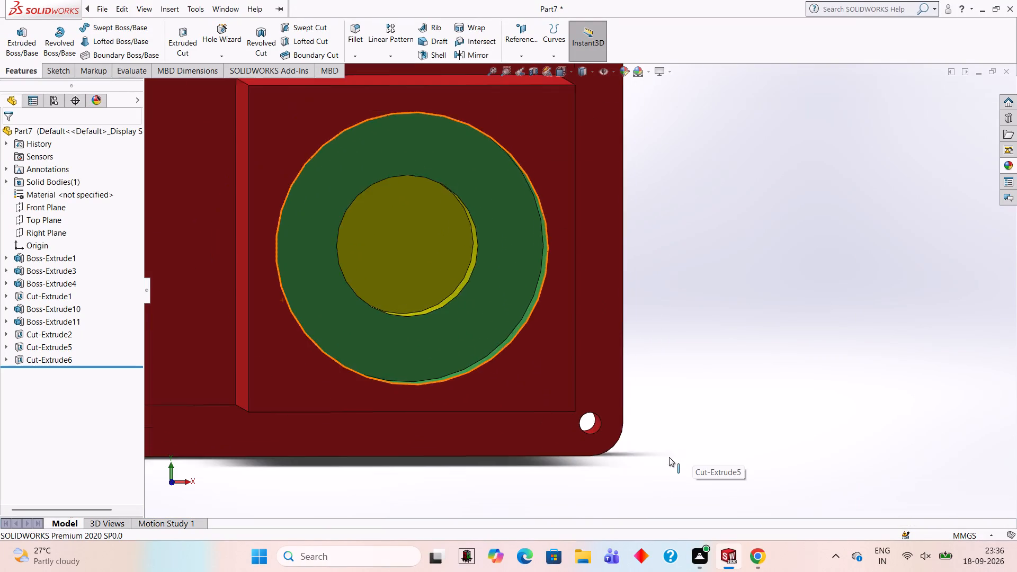
scroll(607, 465, "down", 2)
scroll(602, 419, "down", 2)
scroll(588, 282, "up", 1)
scroll(588, 282, "down", 1)
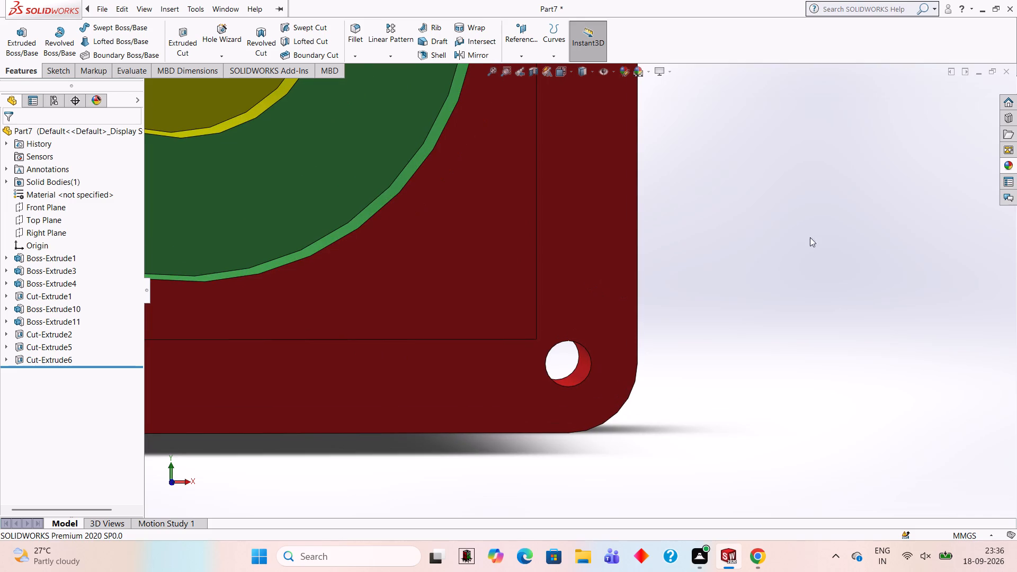
left_click(1012, 165)
left_click_drag(911, 280, 905, 281)
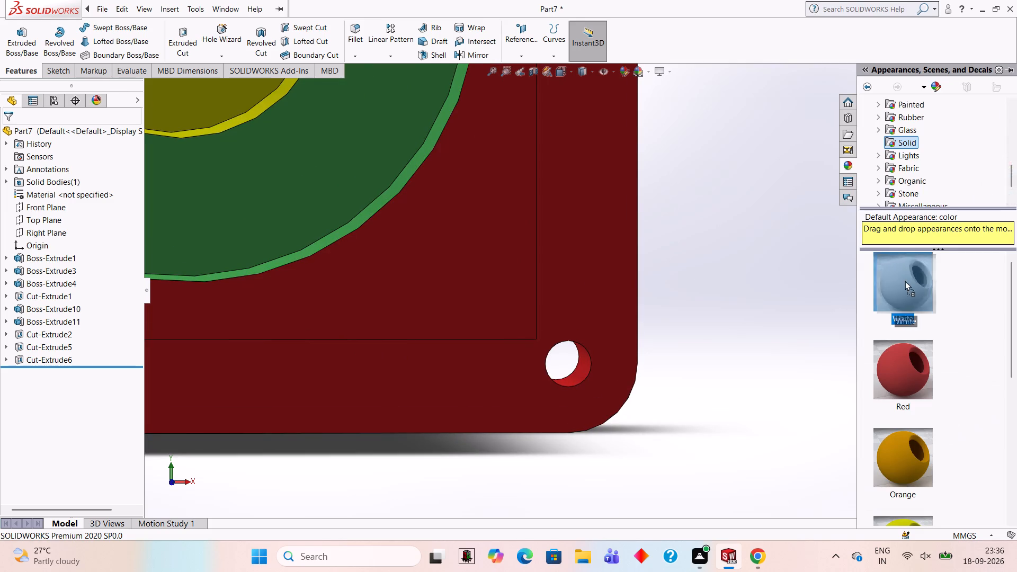
left_click_drag(905, 281, 587, 352)
left_click(587, 352)
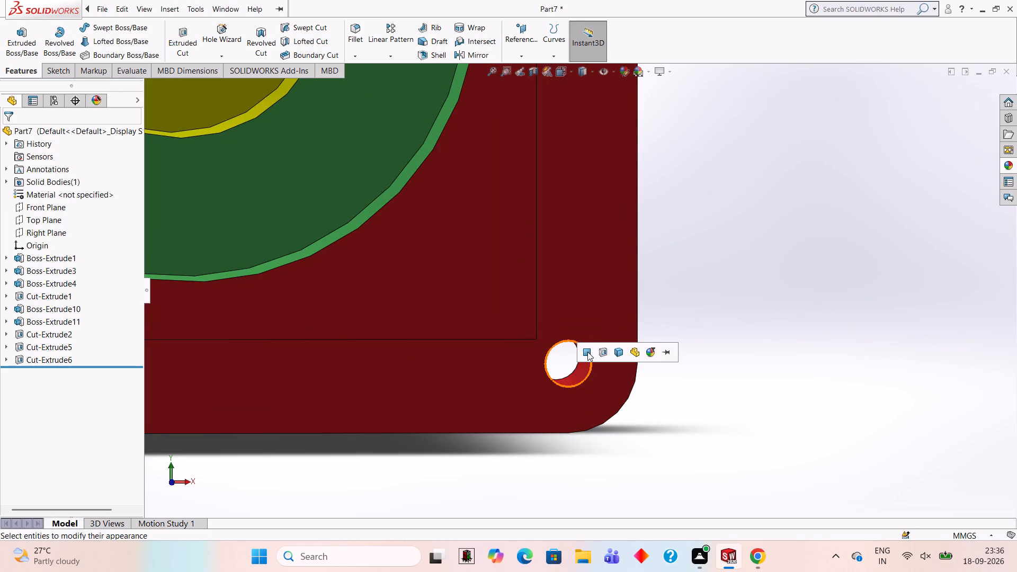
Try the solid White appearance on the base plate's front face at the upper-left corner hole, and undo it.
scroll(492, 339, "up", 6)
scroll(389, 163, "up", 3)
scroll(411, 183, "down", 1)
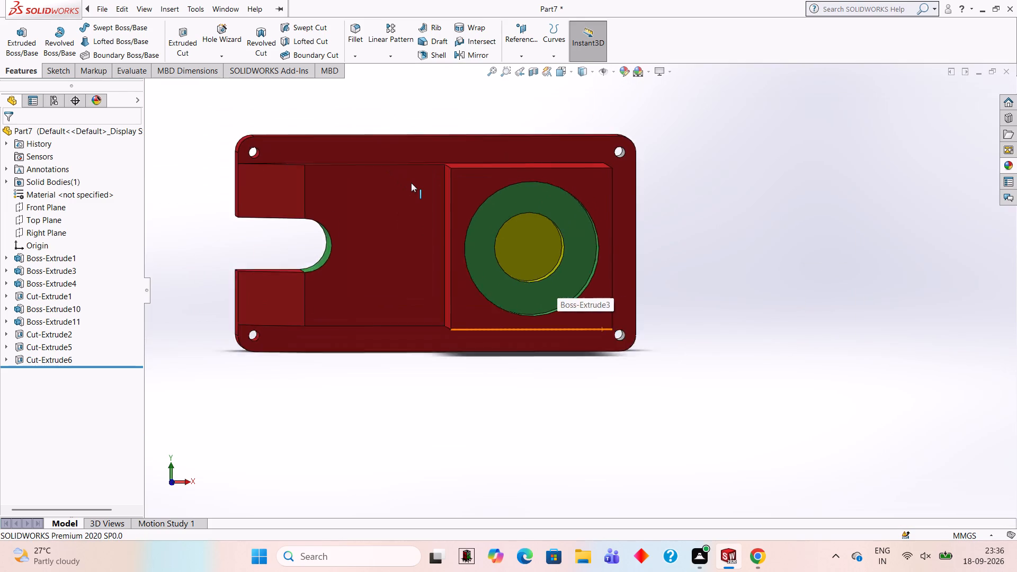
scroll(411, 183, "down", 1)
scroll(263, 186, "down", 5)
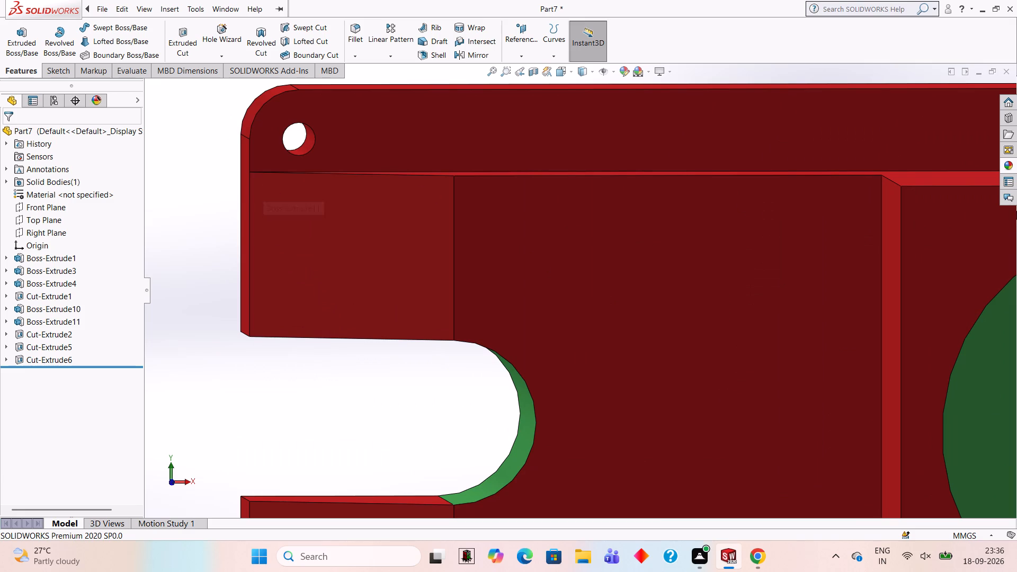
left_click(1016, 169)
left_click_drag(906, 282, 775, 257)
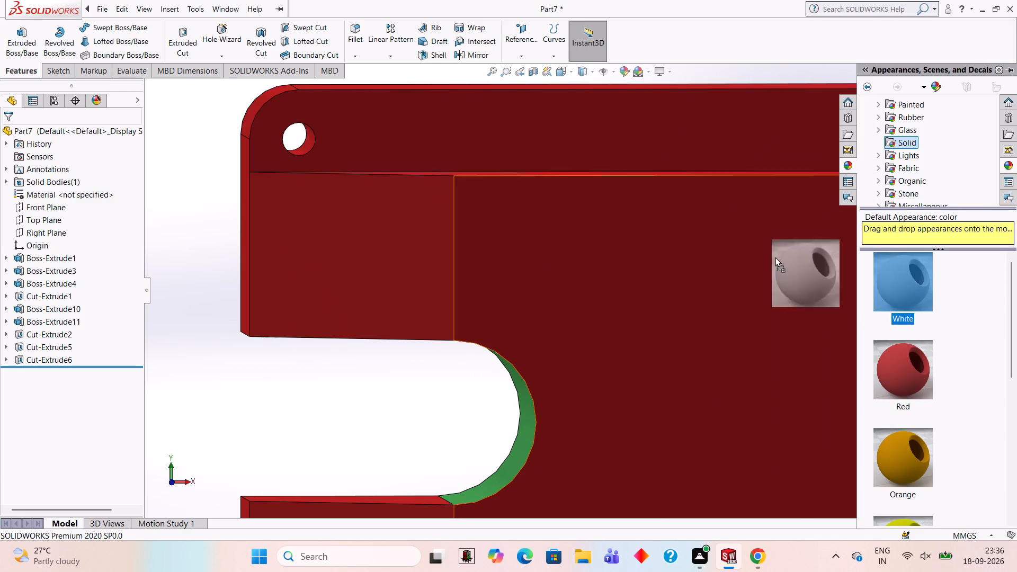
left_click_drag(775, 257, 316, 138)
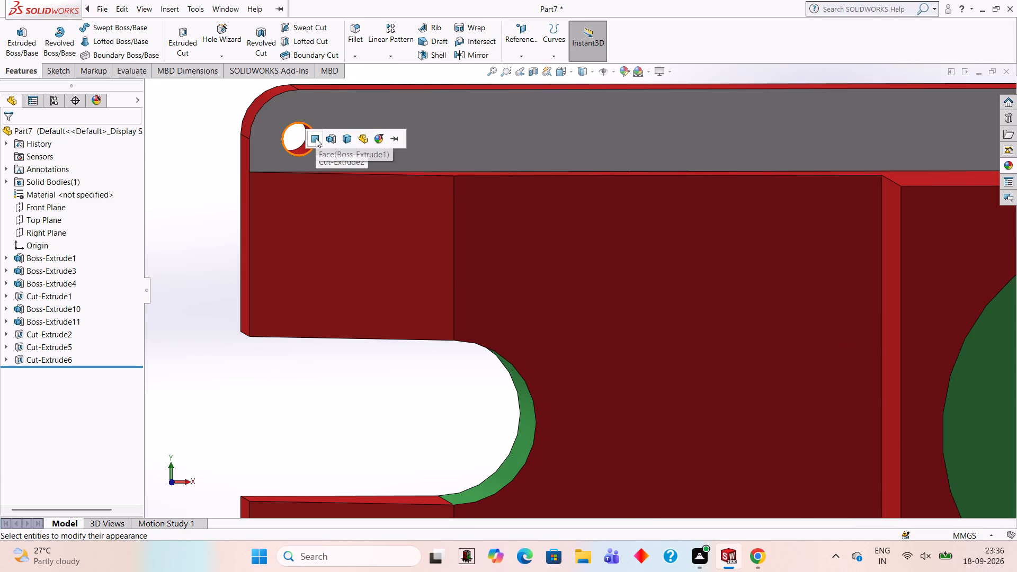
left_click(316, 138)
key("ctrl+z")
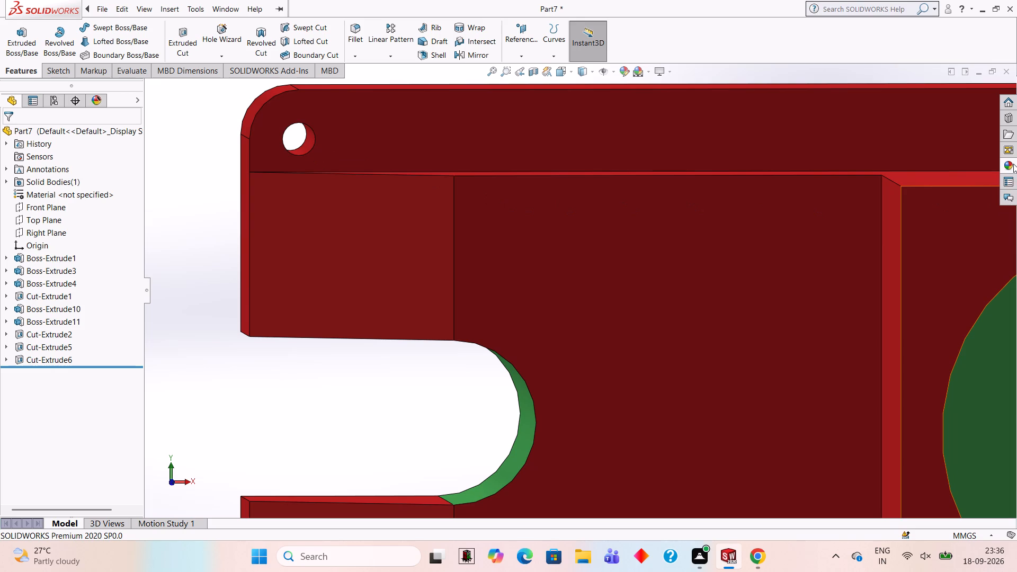
Apply the solid White appearance to only the cylindrical wall face of the plate's upper-left corner hole.
left_click(1013, 164)
left_click_drag(913, 276, 709, 230)
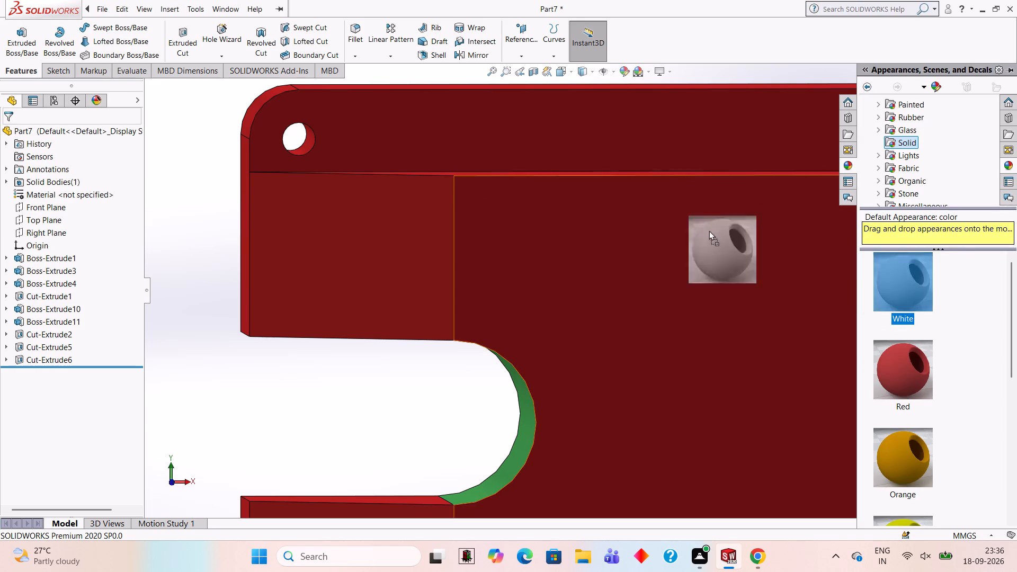
left_click_drag(709, 230, 306, 129)
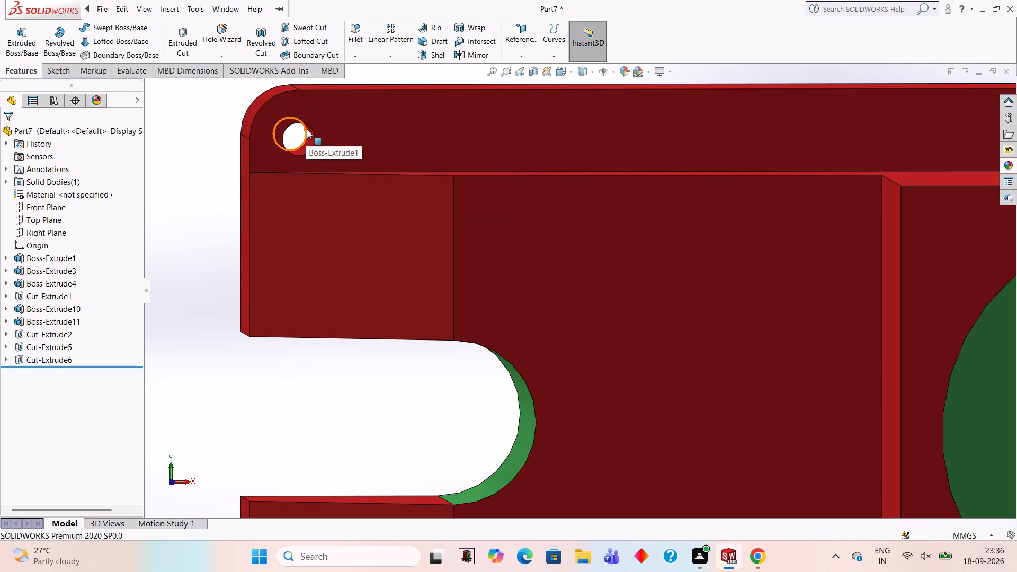
left_click(1013, 165)
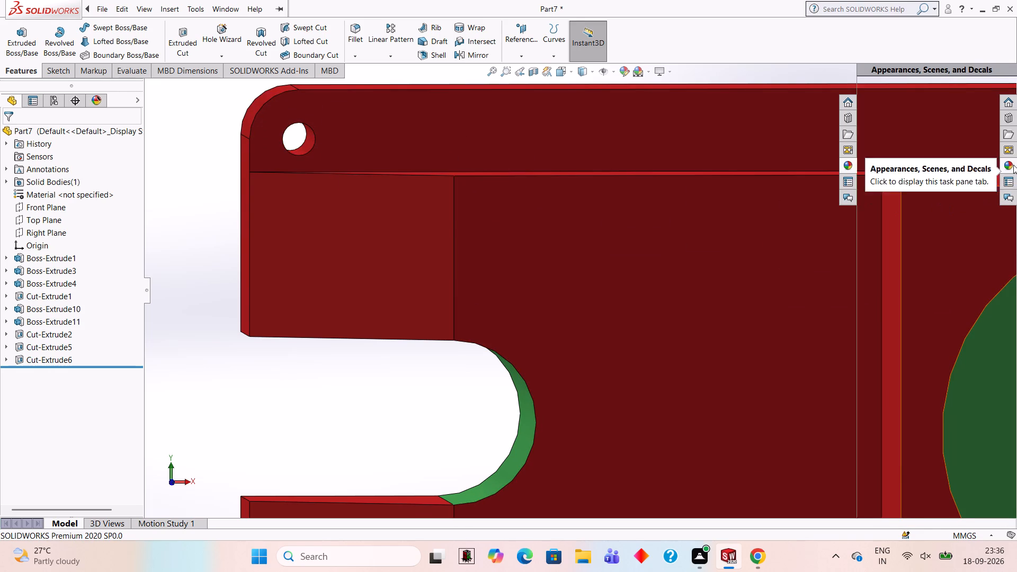
left_click_drag(901, 280, 294, 129)
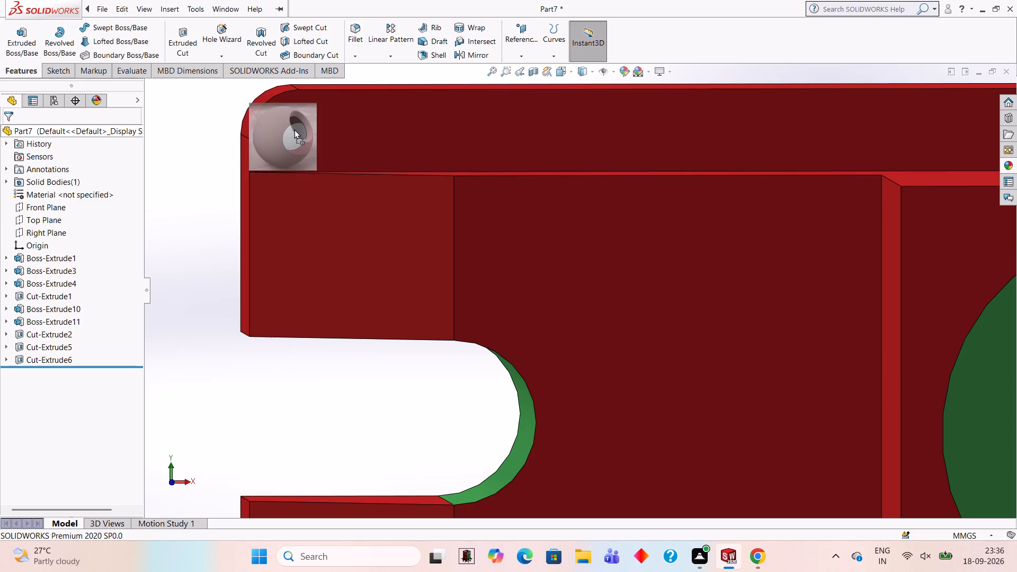
left_click_drag(294, 129, 309, 129)
left_click(309, 129)
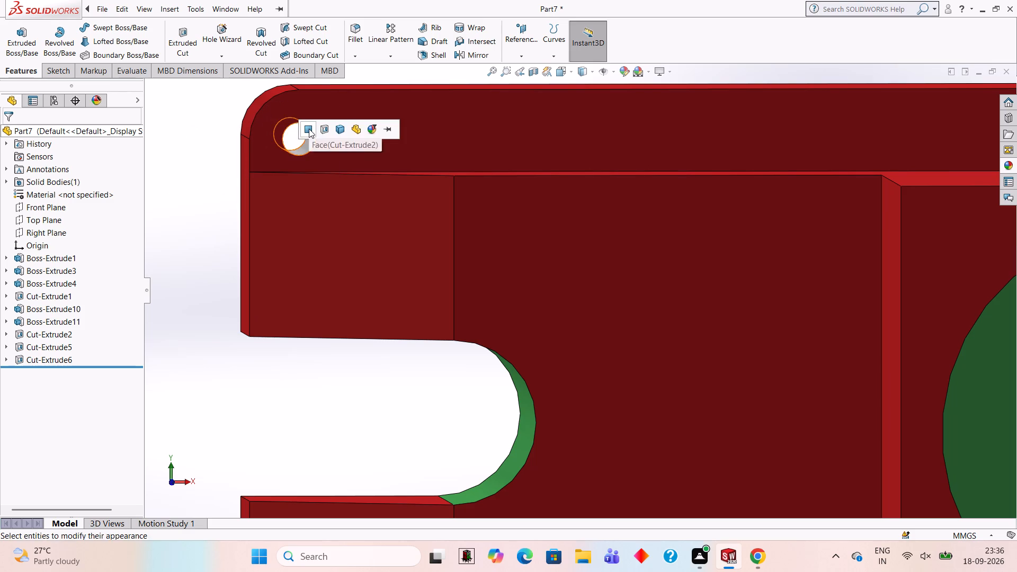
Apply the solid White appearance to only the cylindrical wall face of the plate's lower-left corner hole.
scroll(463, 225, "up", 4)
scroll(465, 225, "down", 2)
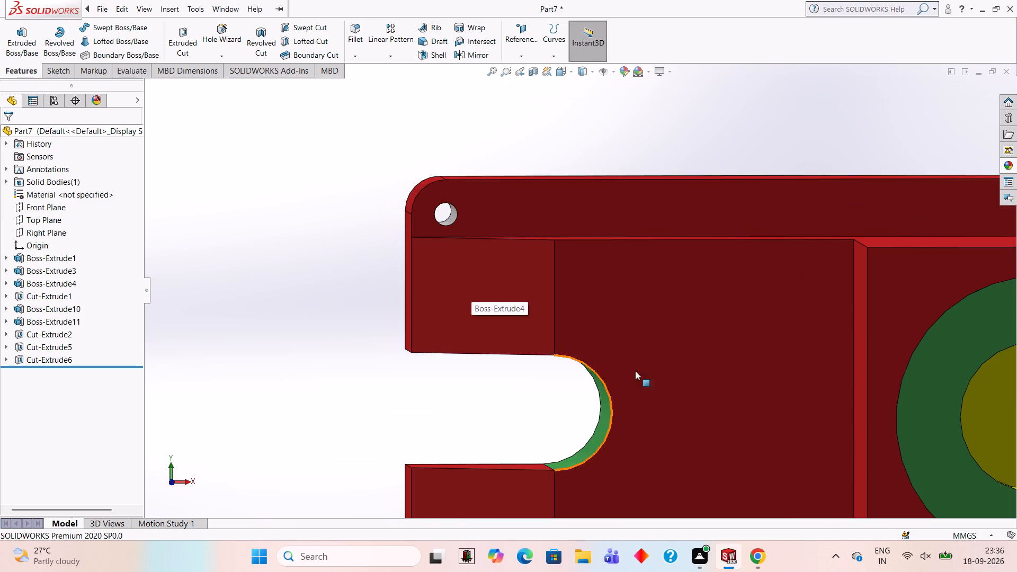
scroll(670, 362, "up", 4)
scroll(595, 452, "down", 4)
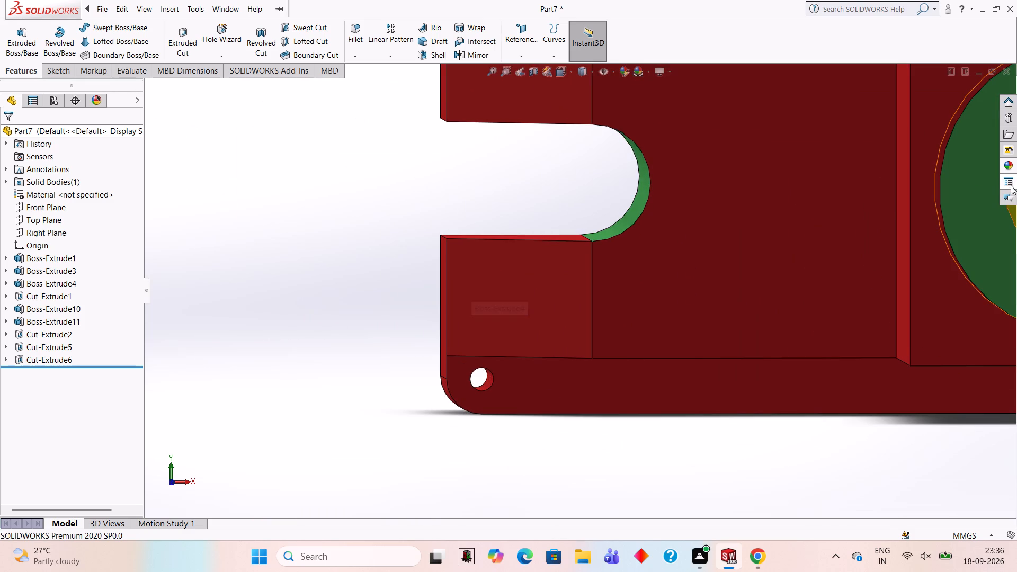
left_click(1012, 167)
left_click_drag(898, 293, 490, 387)
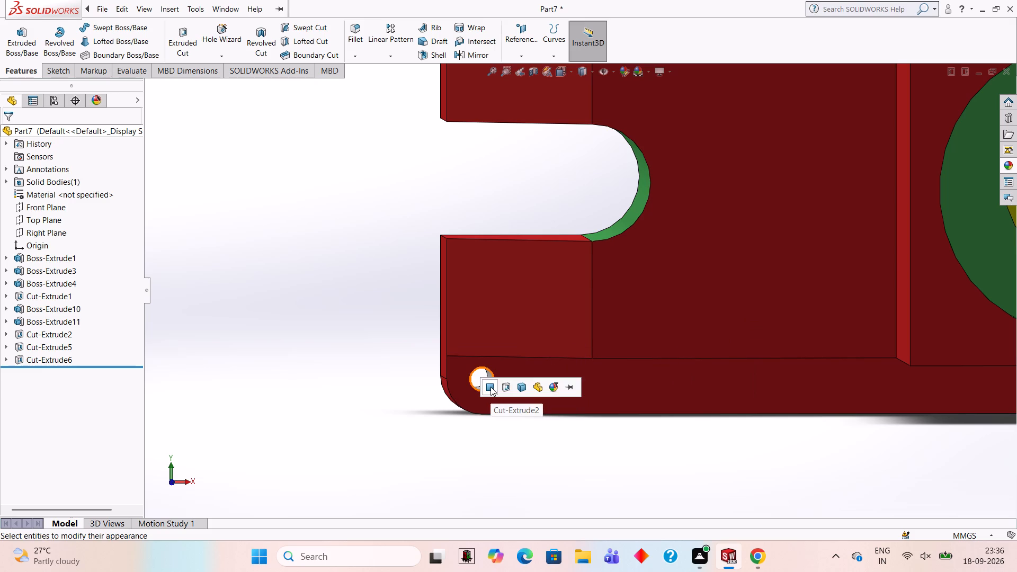
left_click(490, 387)
Apply the solid Yellow appearance to only the flat boss face between the open slot and the square block.
scroll(516, 380, "up", 3)
scroll(1014, 235, "down", 2)
scroll(917, 278, "up", 3)
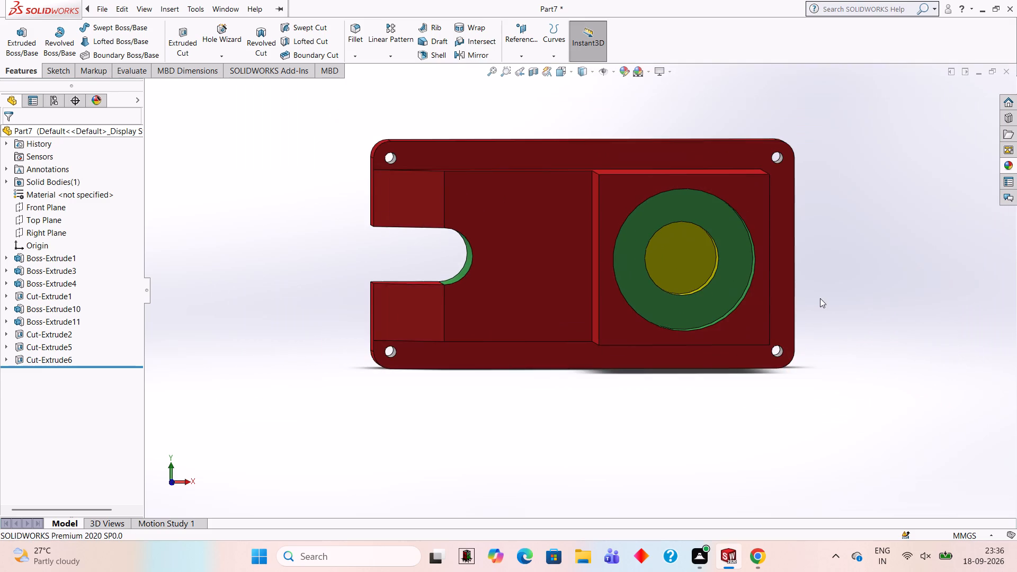
scroll(591, 282, "down", 2)
scroll(591, 282, "up", 1)
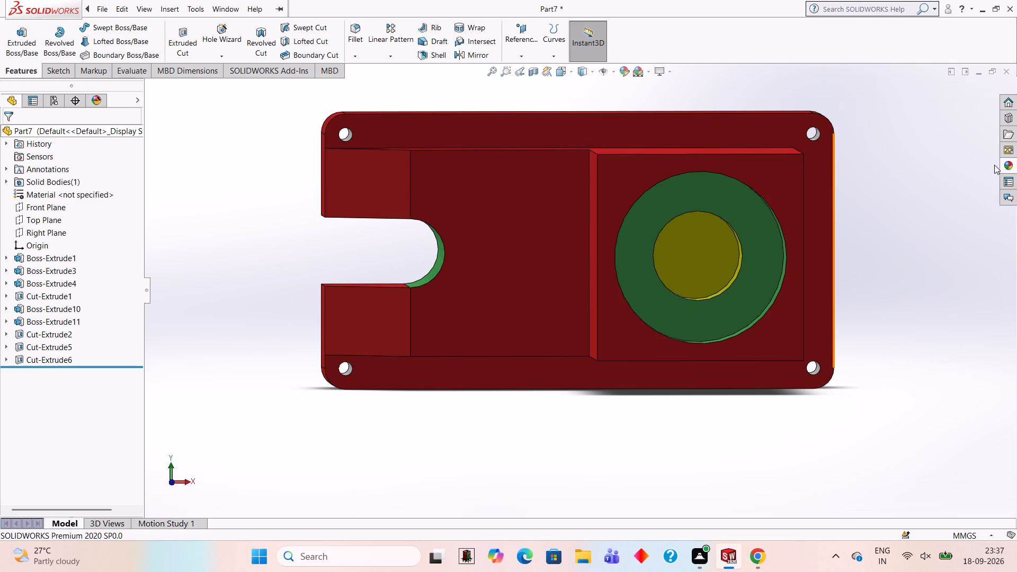
left_click(1009, 162)
scroll(895, 435, "down", 1)
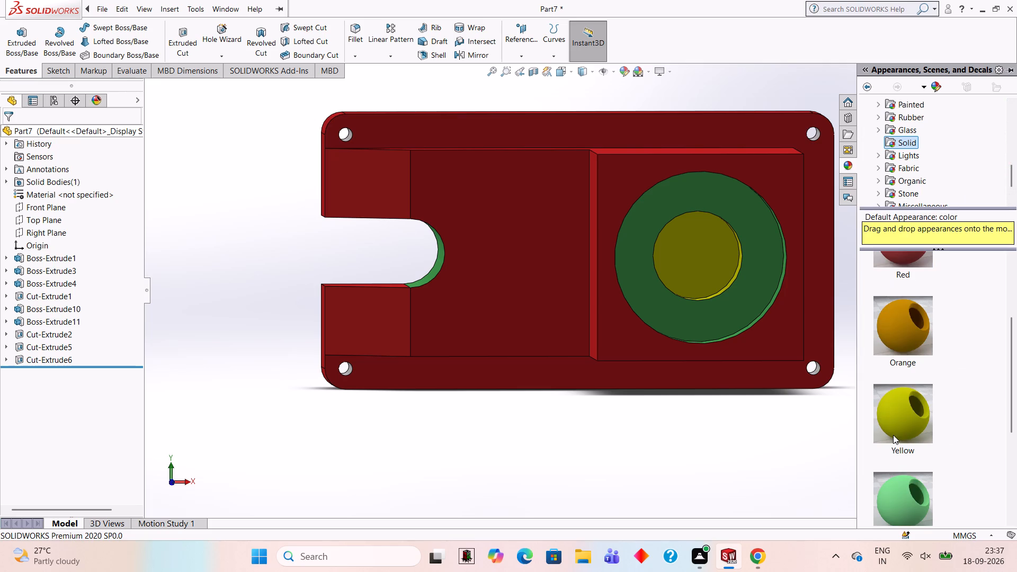
left_click_drag(908, 409, 505, 240)
left_click(502, 241)
middle_click_drag(502, 241, 503, 241)
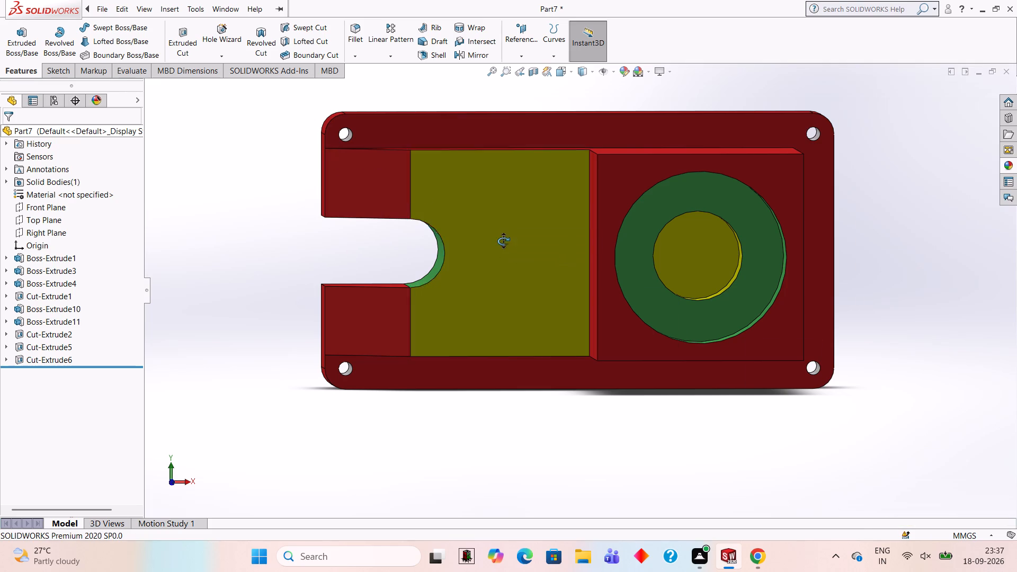
middle_click_drag(503, 241, 533, 137)
scroll(598, 240, "up", 1)
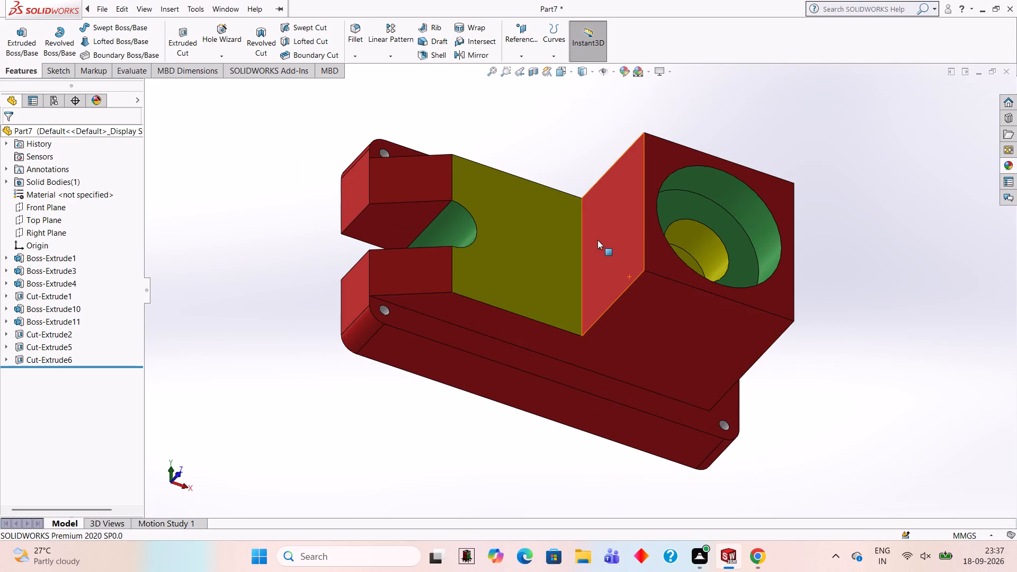
Inspect the coloured part from several angles, checking the boss, slot, stepped bore and corner-hole faces.
scroll(590, 245, "down", 1)
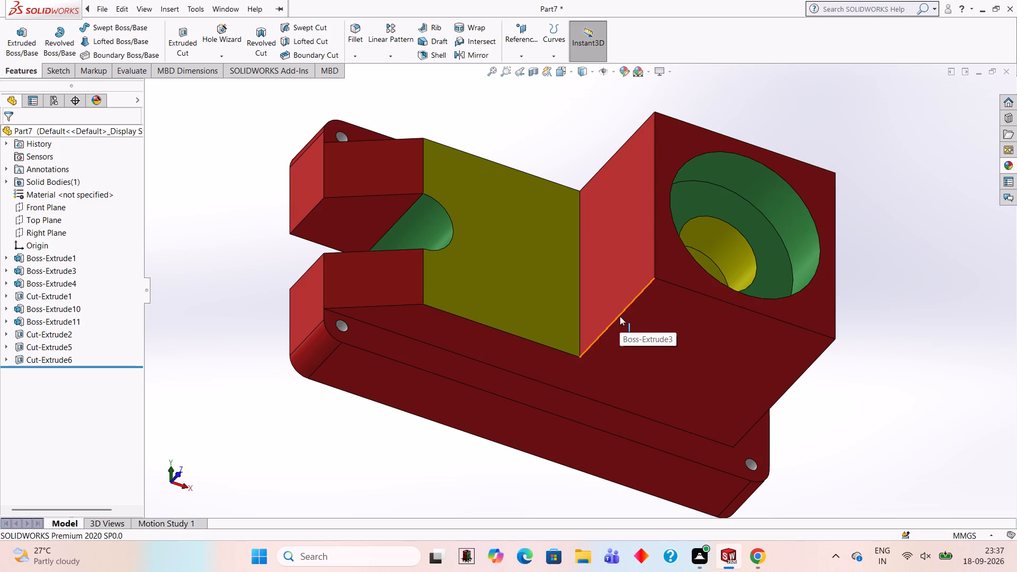
scroll(612, 345, "down", 2)
scroll(618, 334, "up", 4)
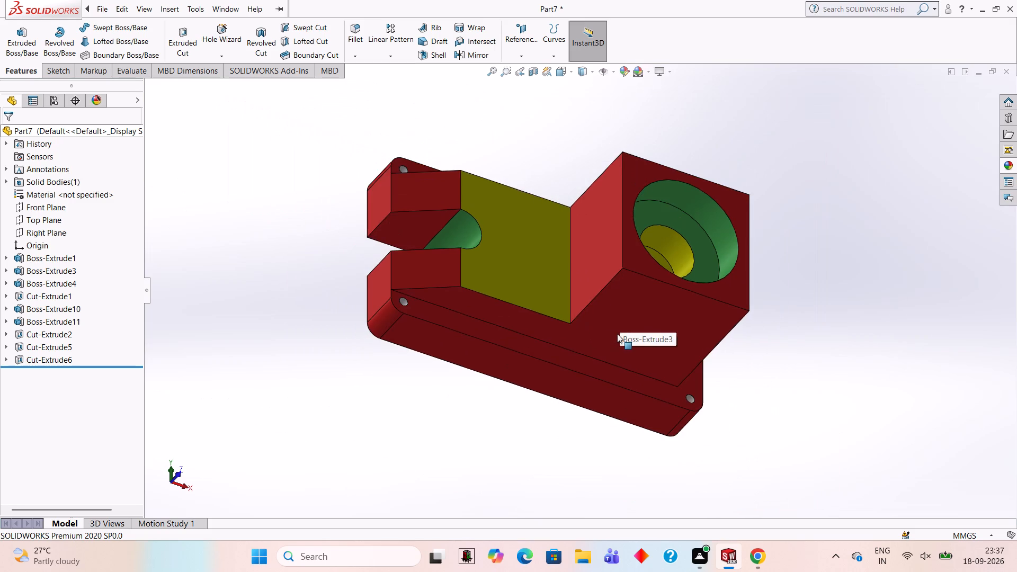
middle_click_drag(617, 334, 591, 265)
left_click(591, 218)
left_click_drag(591, 215, 591, 265)
scroll(591, 261, "down", 1)
left_click_drag(591, 265, 594, 297)
middle_click_drag(591, 265, 578, 321)
scroll(578, 321, "up", 2)
scroll(578, 321, "down", 1)
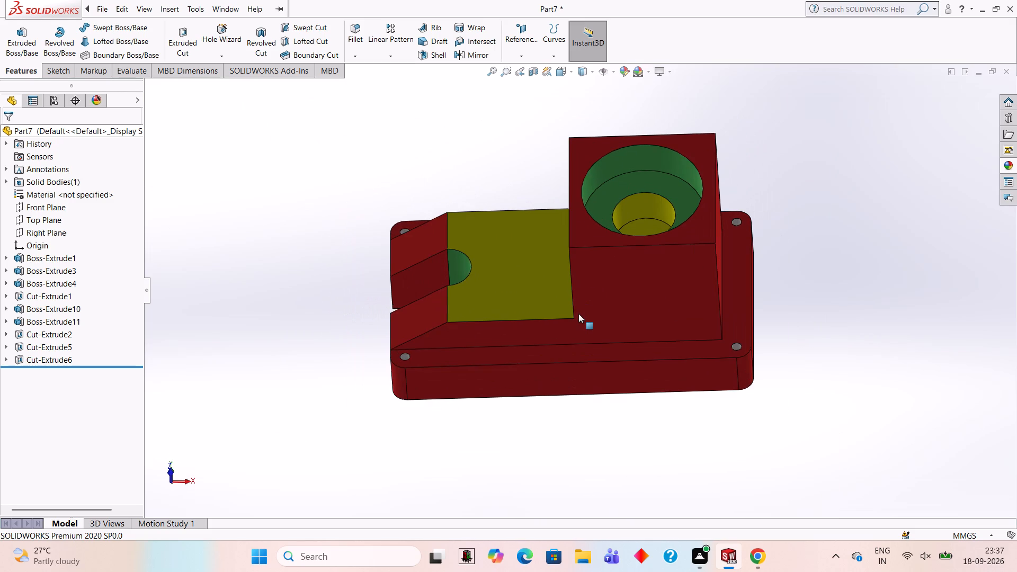
middle_click_drag(578, 310, 585, 292)
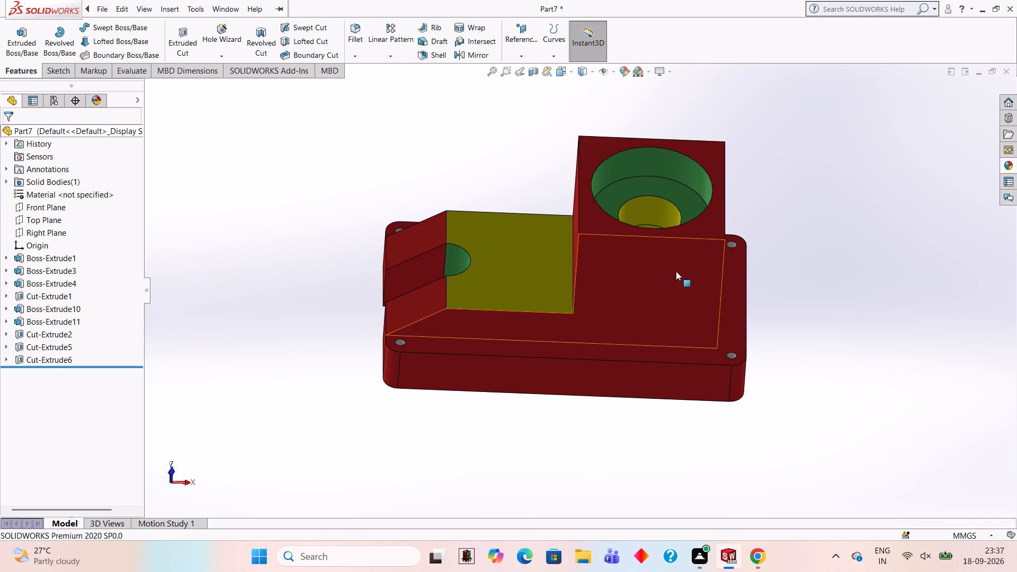
middle_click_drag(760, 149, 765, 176)
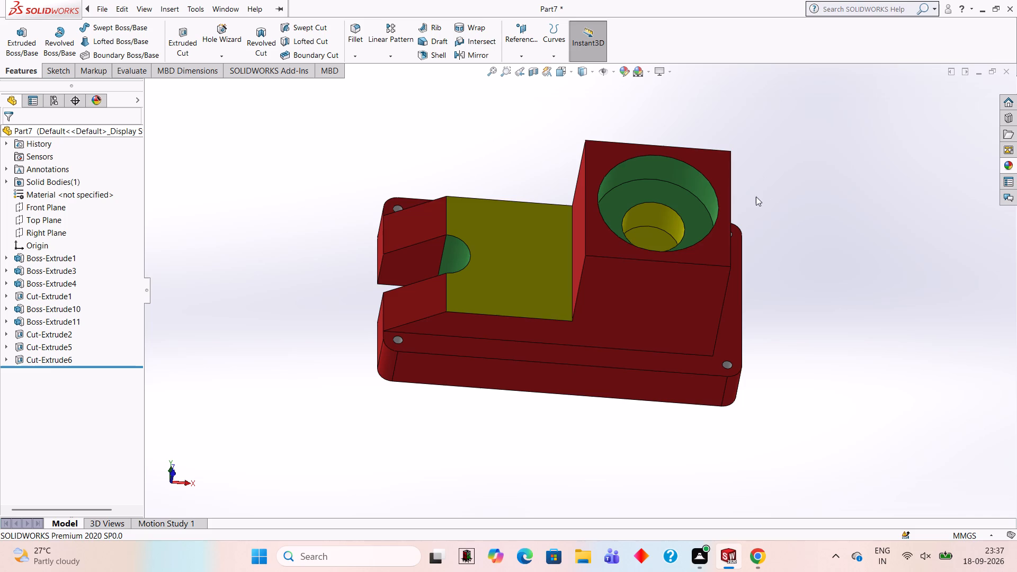
scroll(554, 191, "up", 1)
scroll(554, 191, "down", 1)
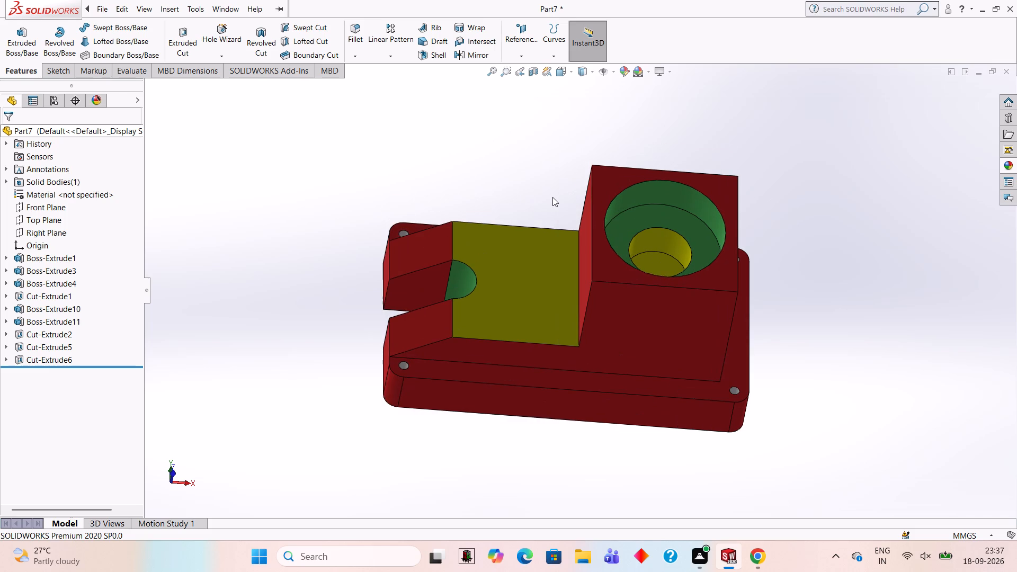
scroll(771, 243, "up", 1)
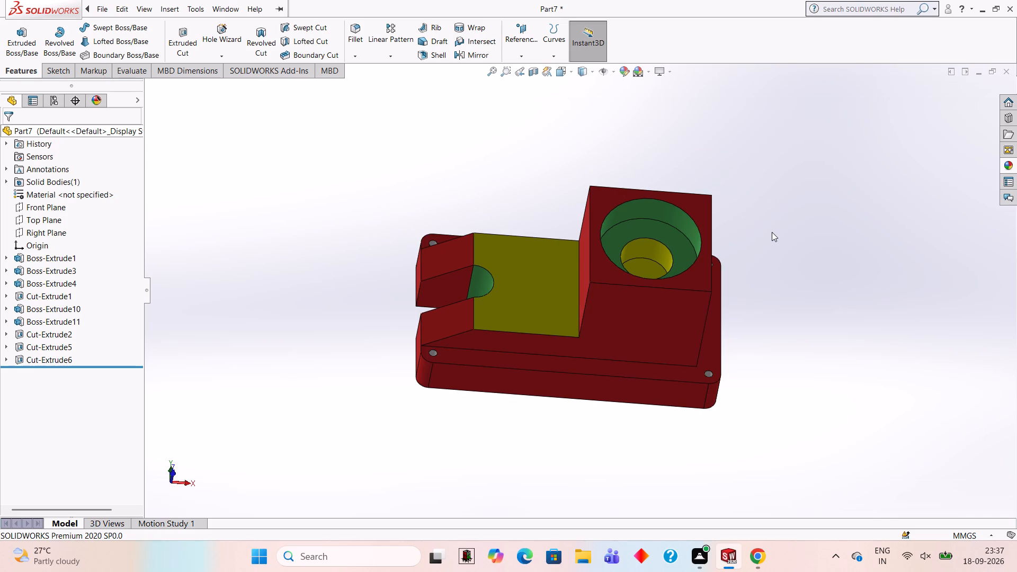
left_click(772, 232)
scroll(804, 372, "up", 1)
scroll(804, 372, "down", 1)
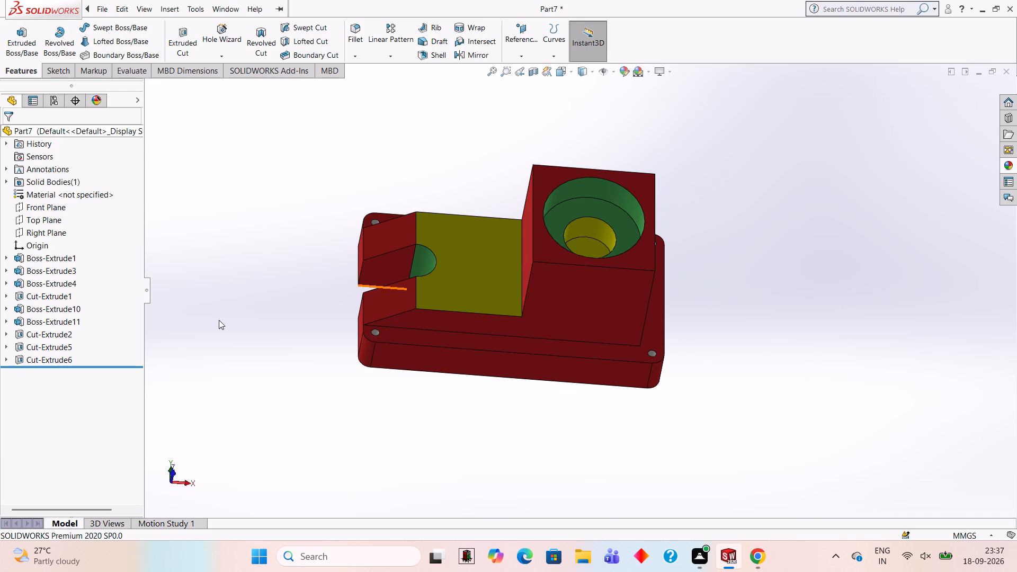
scroll(225, 317, "down", 1)
scroll(246, 307, "up", 1)
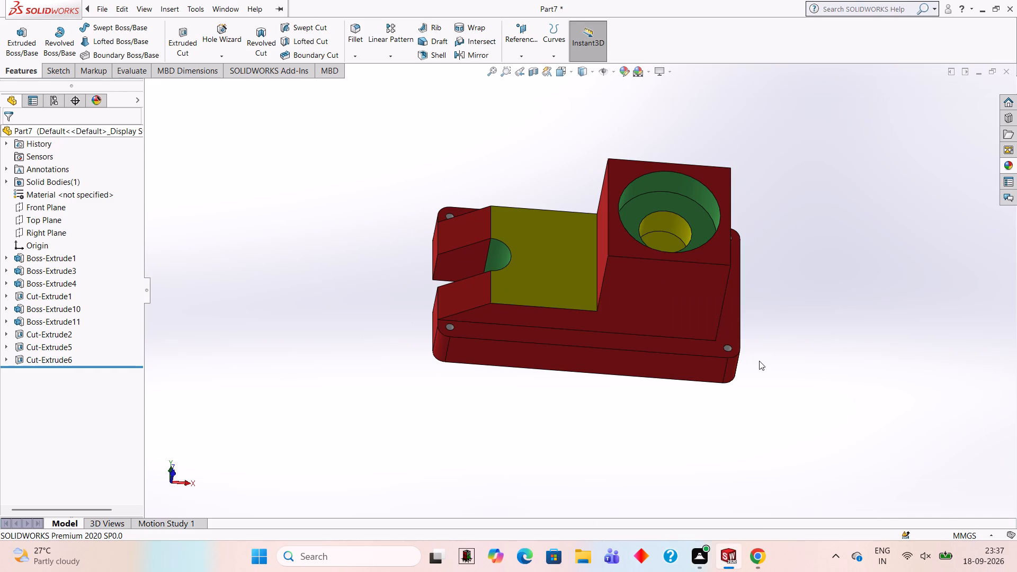
Save the part in the Documents folder as a SOLIDWORKS part file named 404040.
key("ctrl+s")
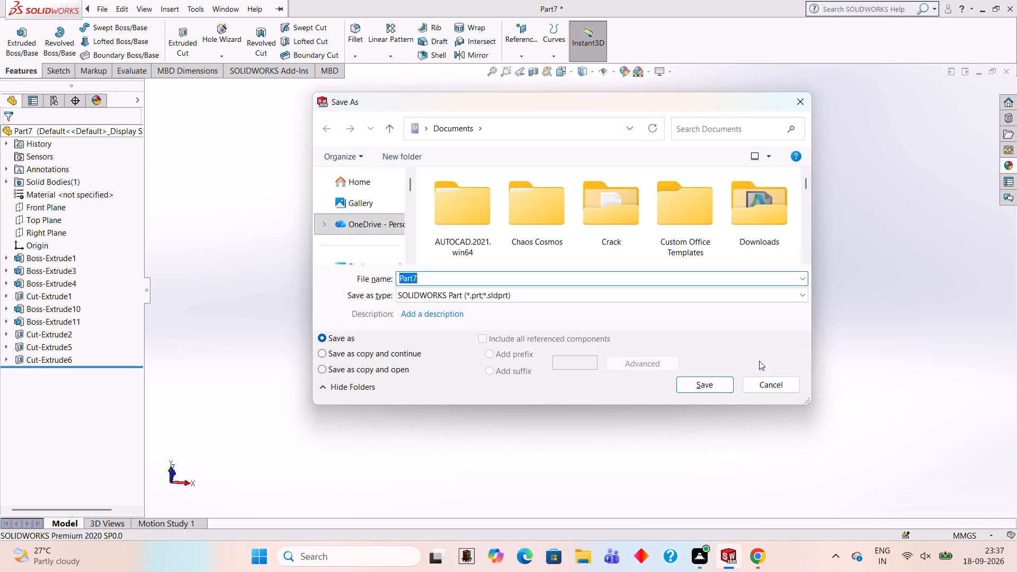
type("39")
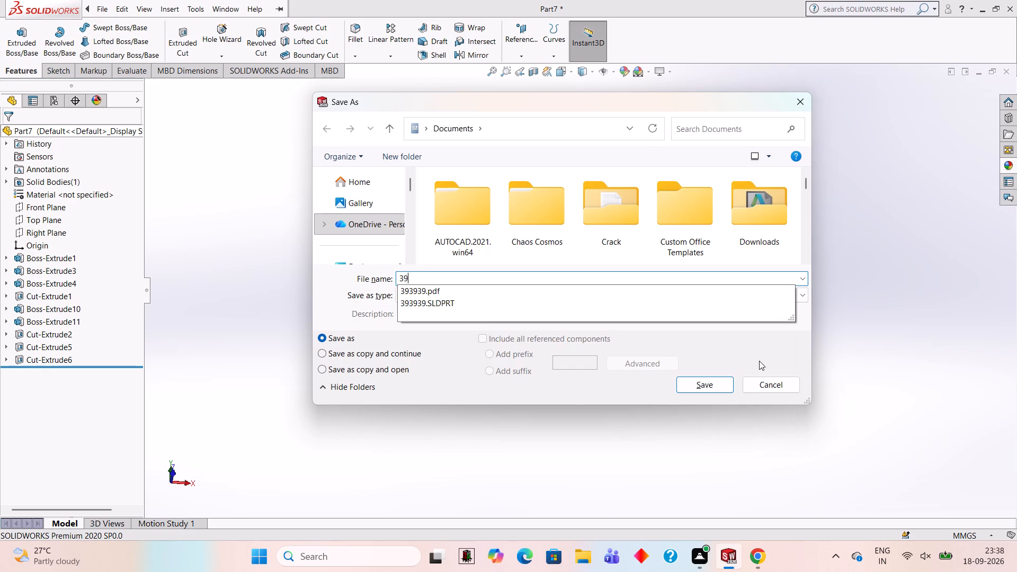
key("BackSpace")
key("BackSpace")
type("40")
type("40")
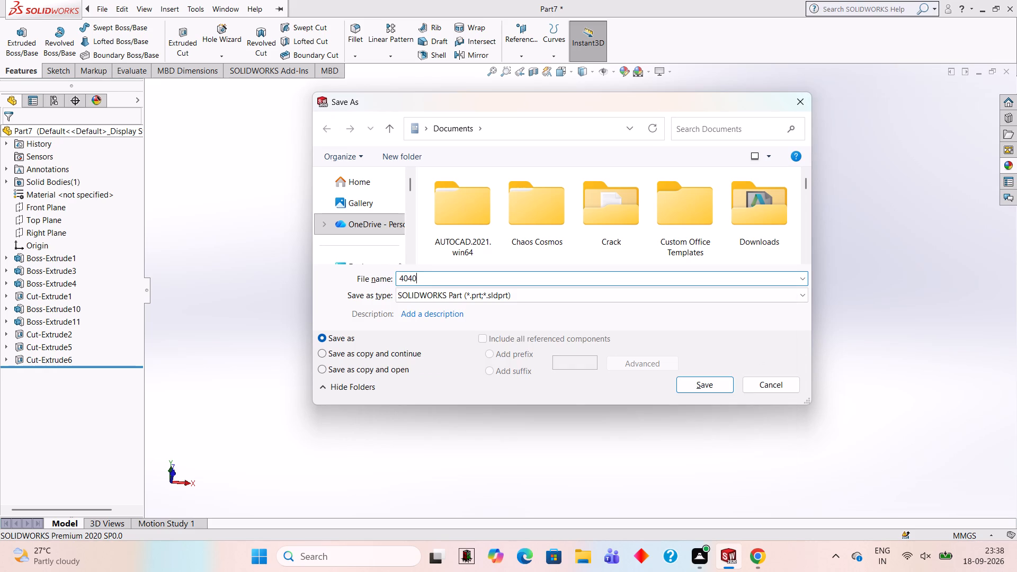
key("4")
key("0")
left_click(719, 380)
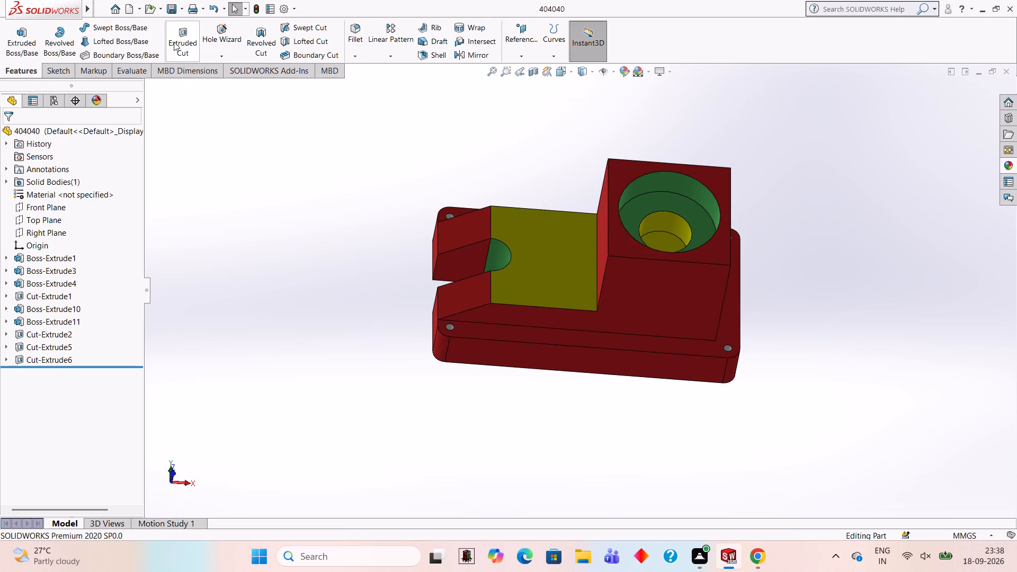
Save a PDF version of the part as 404040 in the Documents folder, in Adobe Portable Document Format.
left_click(182, 8)
left_click(192, 34)
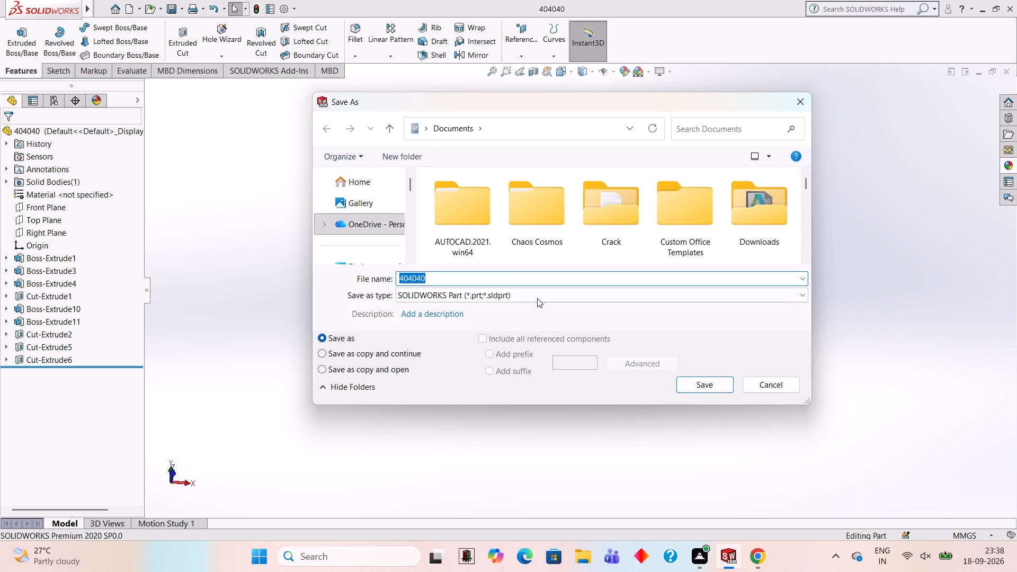
left_click(537, 298)
left_click(540, 85)
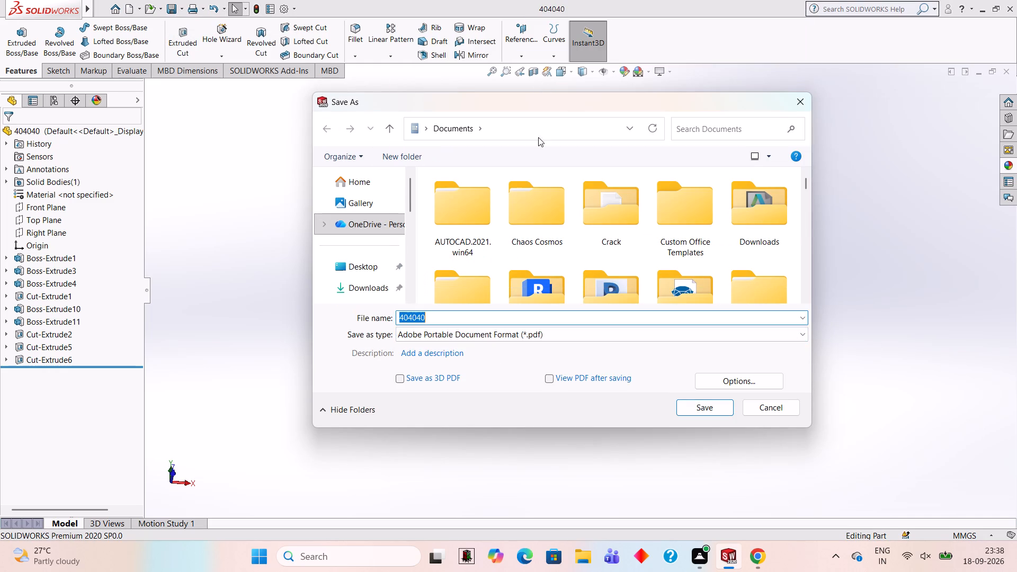
left_click(695, 413)
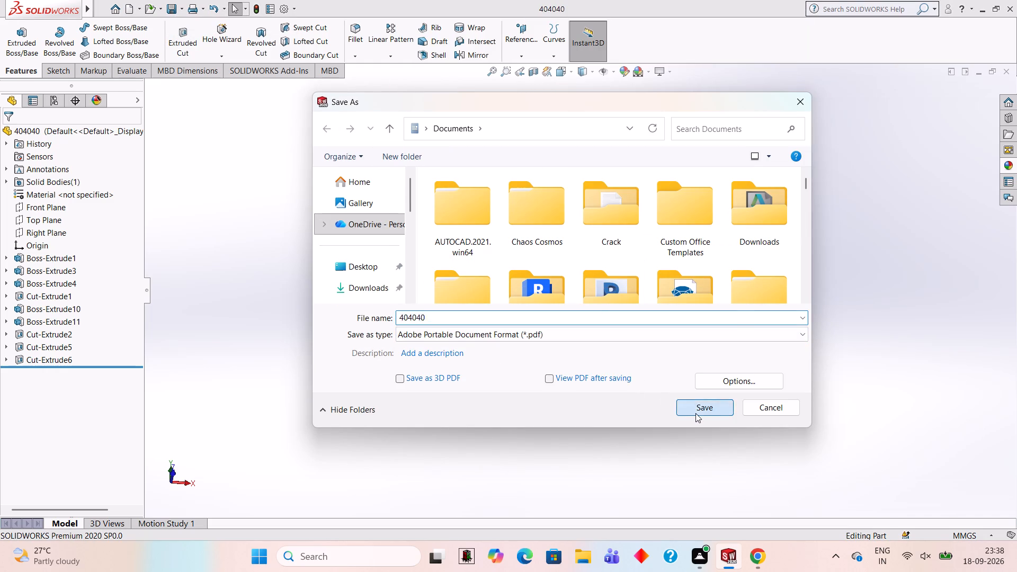